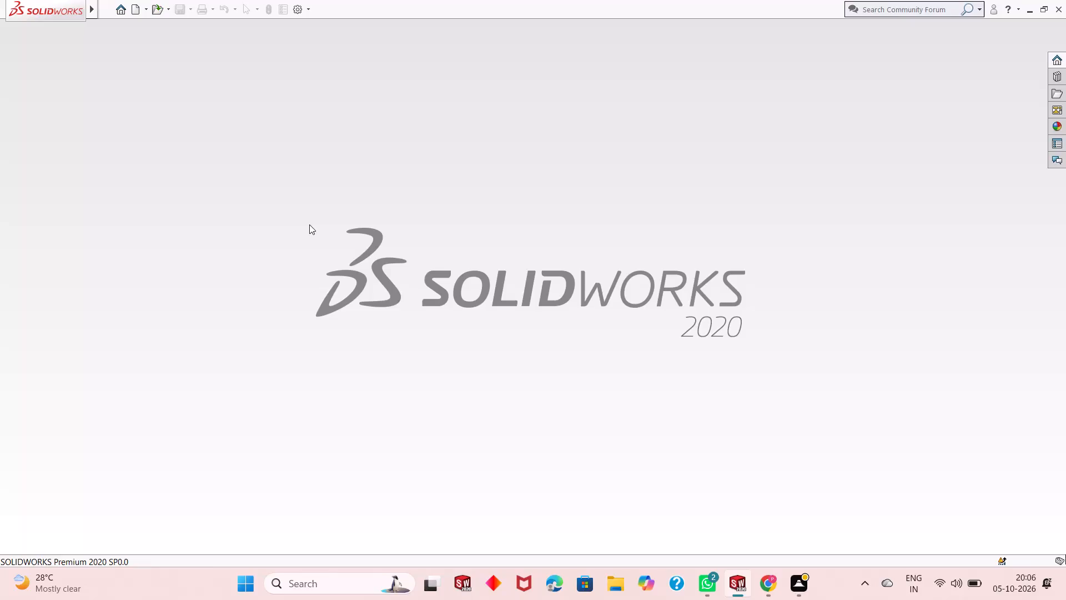
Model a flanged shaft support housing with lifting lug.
Create a new Part document.
{"action": "left_click", "coordinate": [131, 11]}
{"action": "double_click", "coordinate": [255, 267]}
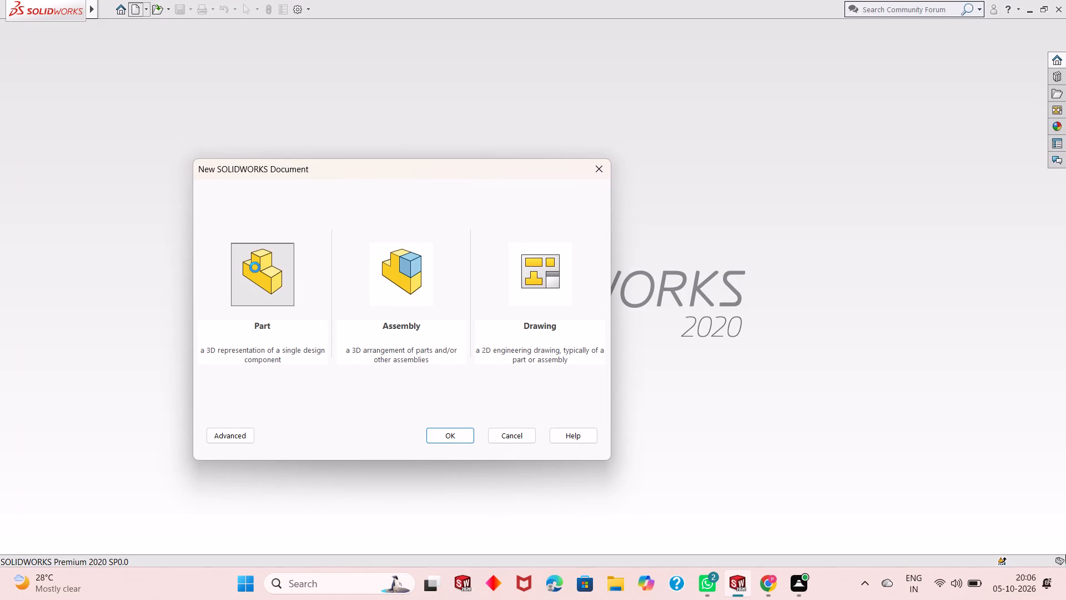
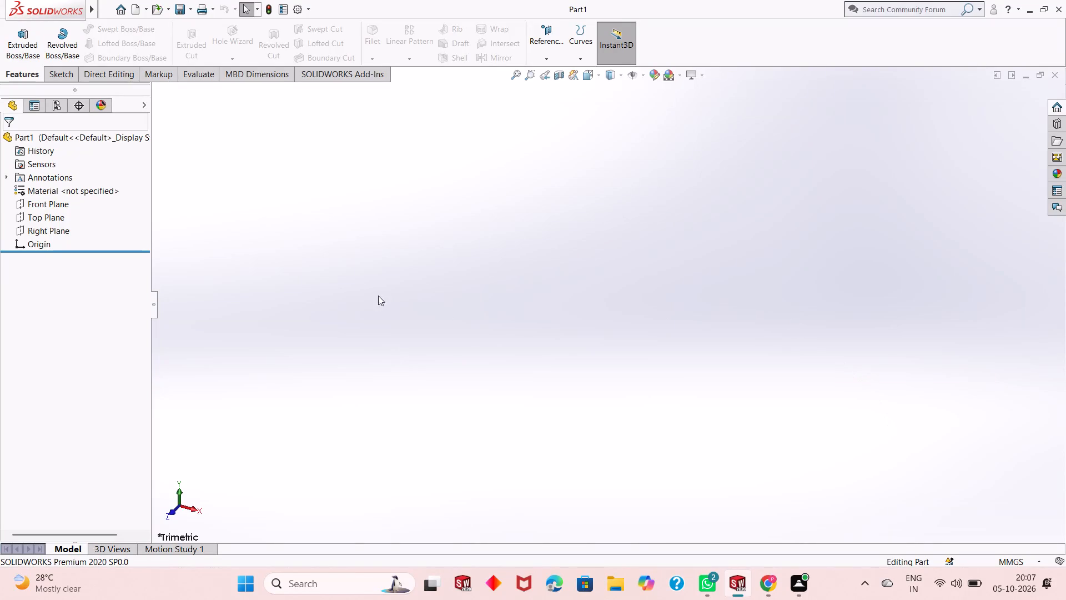
Sketch a circle about 70 mm in diameter on the Top Plane, centred on the origin.
{"action": "left_click", "coordinate": [58, 219]}
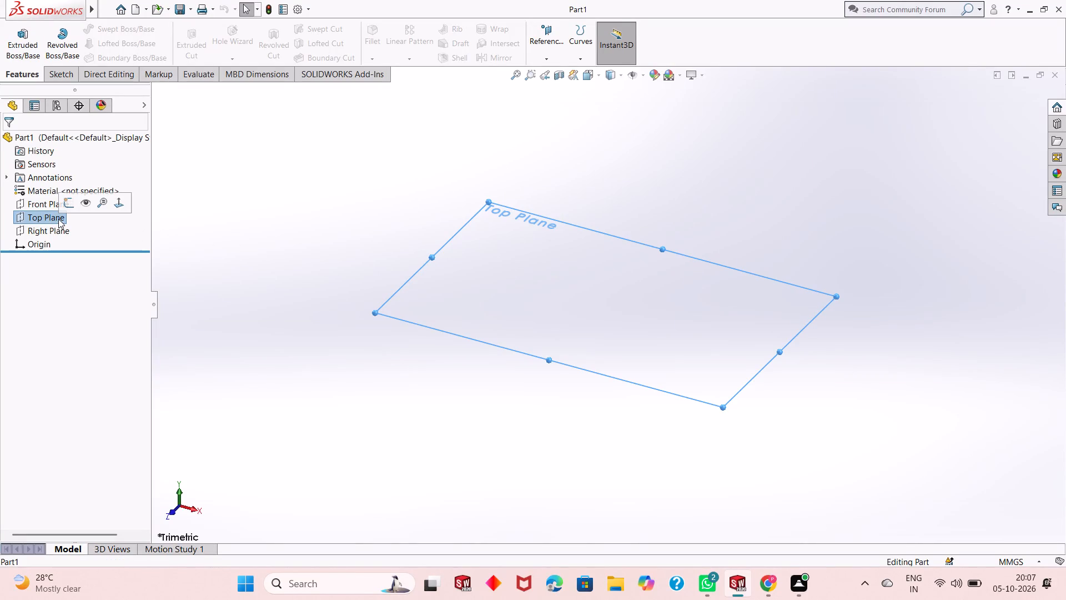
{"action": "left_click", "coordinate": [65, 200]}
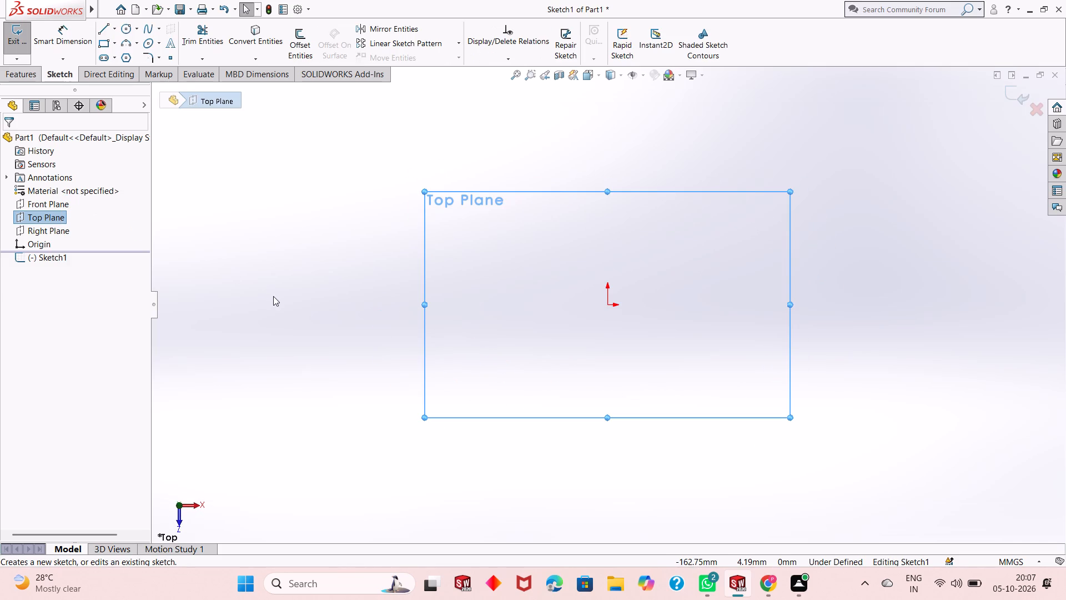
{"action": "left_click", "coordinate": [124, 24]}
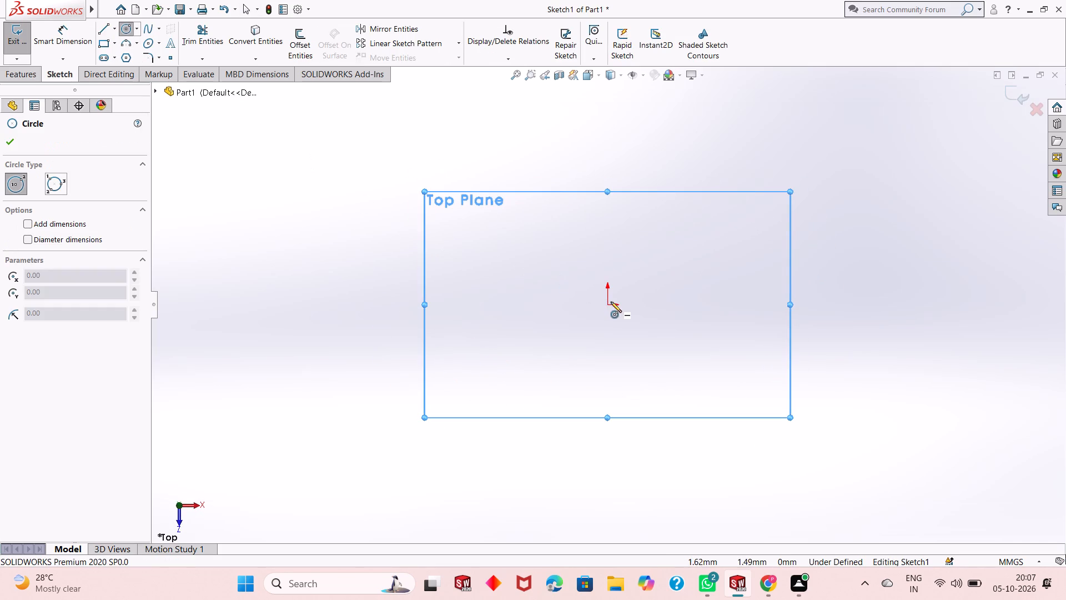
{"action": "left_click_drag", "start_coordinate": [607, 303], "coordinate": [632, 237]}
{"action": "left_click", "coordinate": [632, 237]}
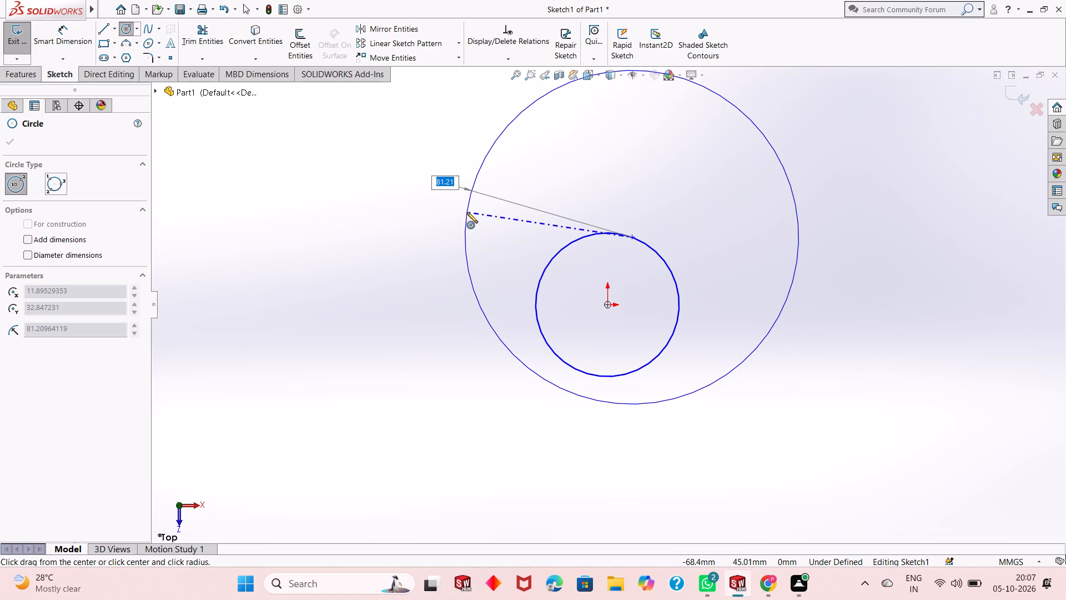
{"action": "key", "text": "Escape"}
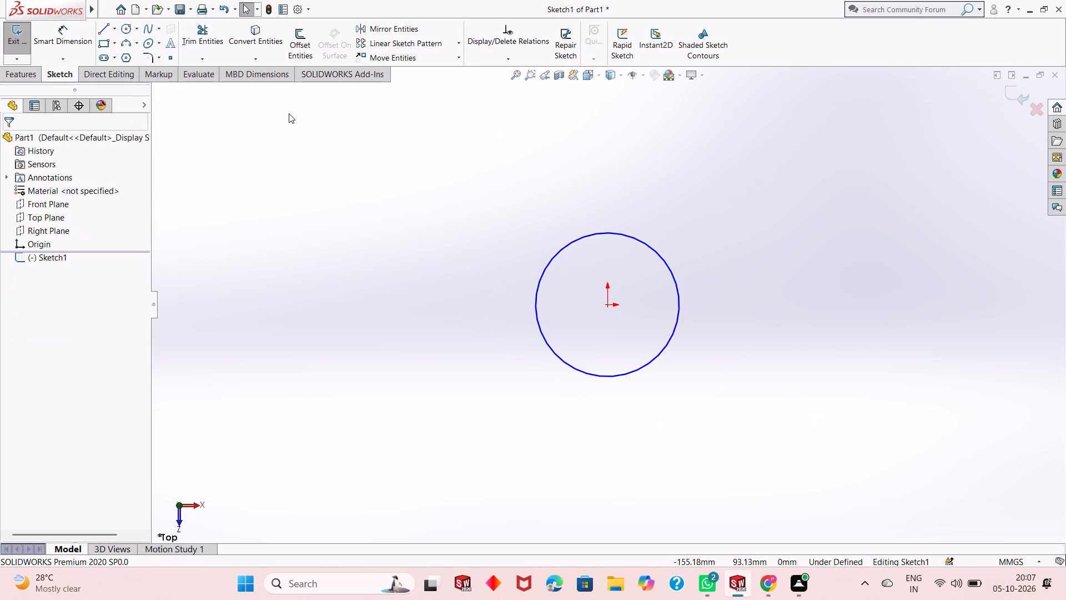
Dimension the circle's diameter and set it to 90 mm.
{"action": "left_click", "coordinate": [79, 37]}
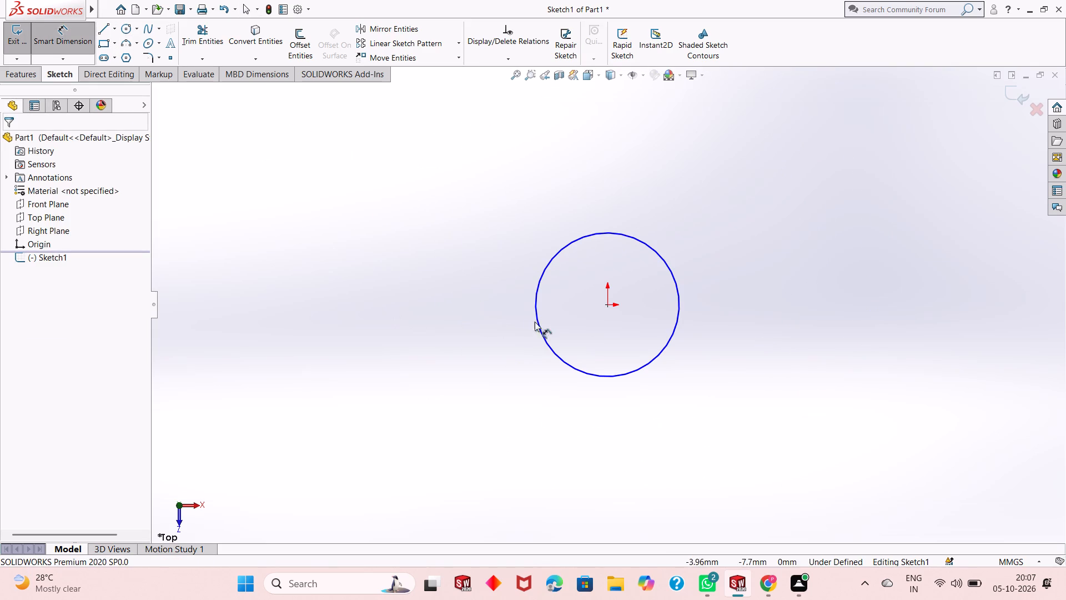
{"action": "left_click", "coordinate": [547, 339]}
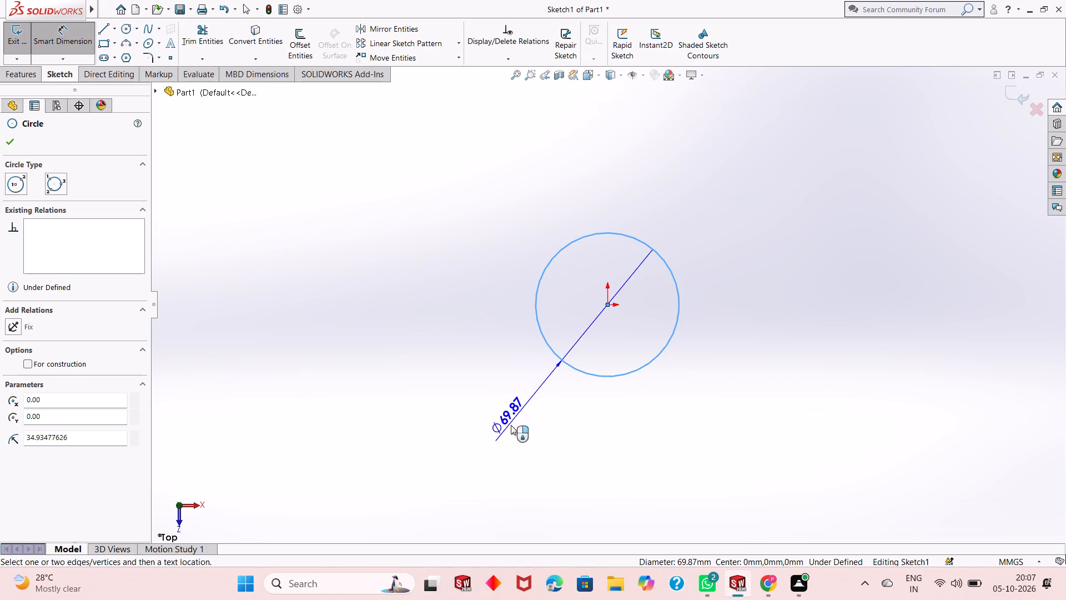
{"action": "left_click", "coordinate": [511, 425]}
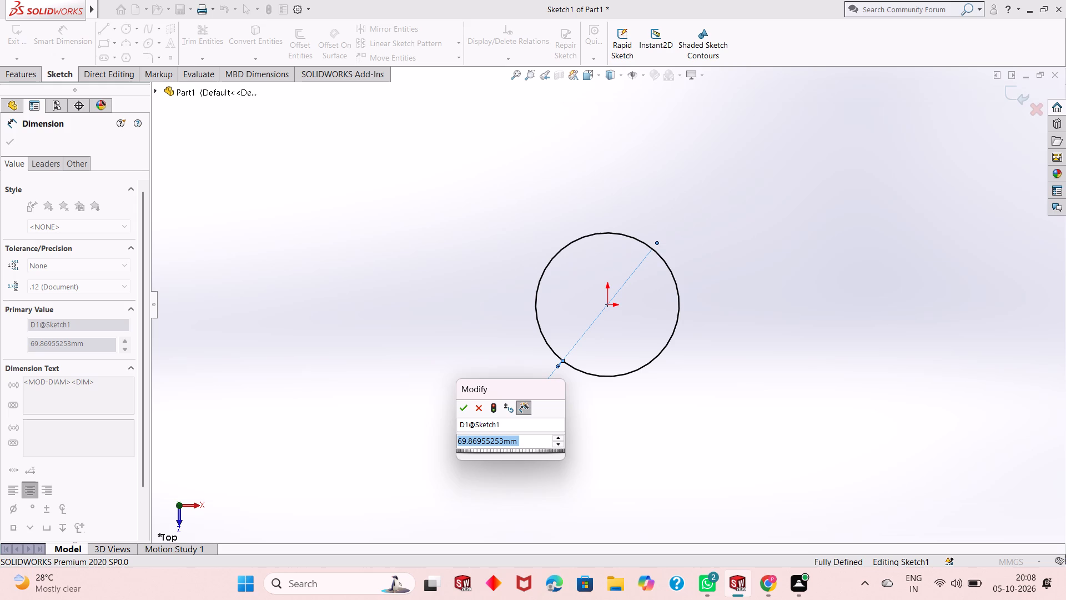
{"action": "type", "text": "90"}
{"action": "key", "text": "Return"}
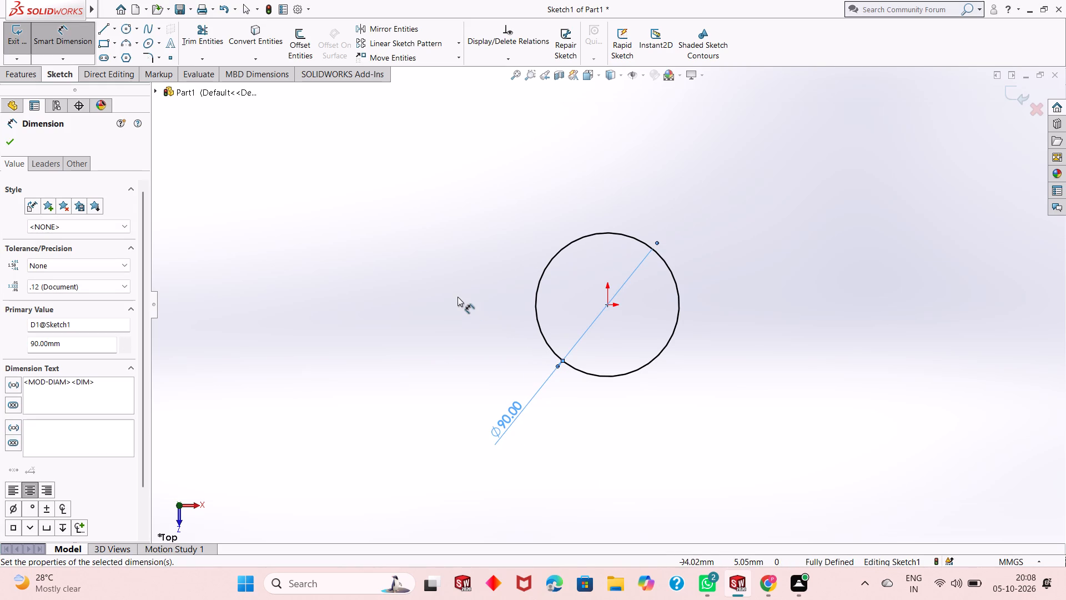
{"action": "left_click", "coordinate": [9, 147]}
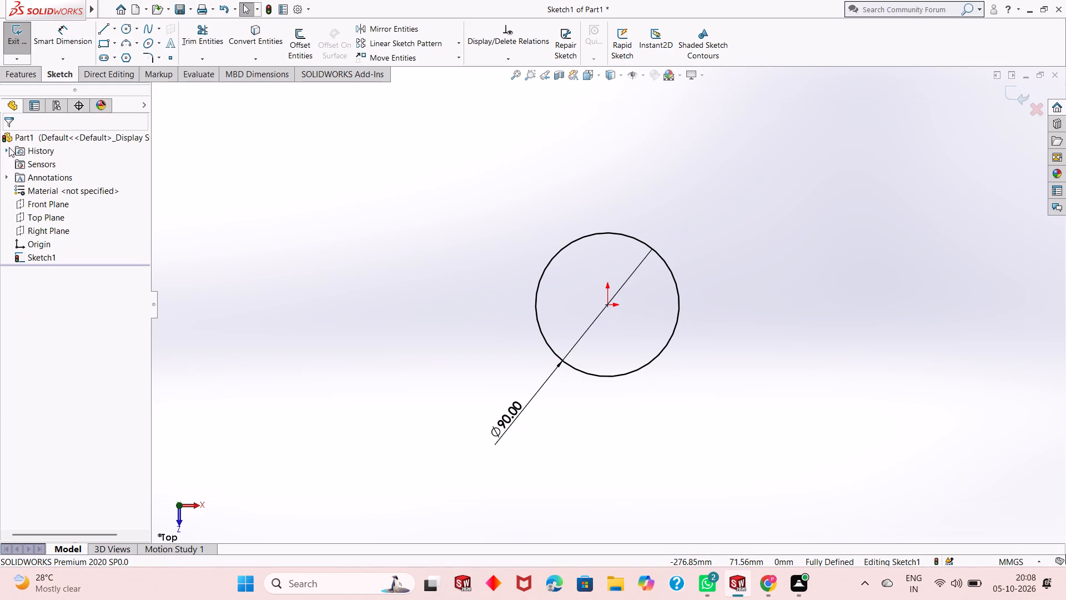
Extrude the circle as a blind boss with a depth of 115 mm.
{"action": "left_click", "coordinate": [32, 77]}
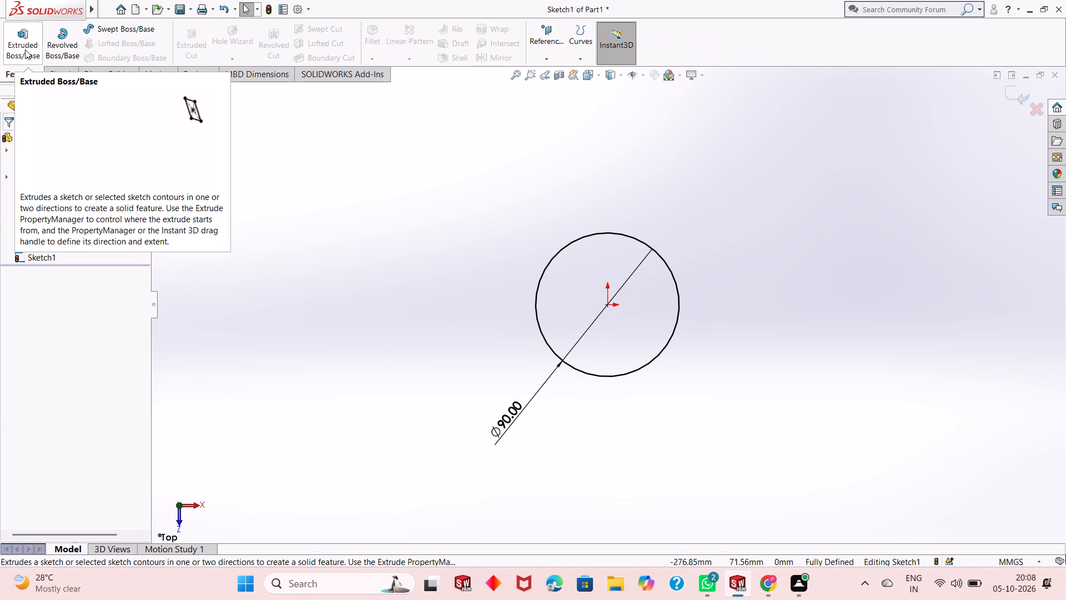
{"action": "left_click", "coordinate": [25, 49]}
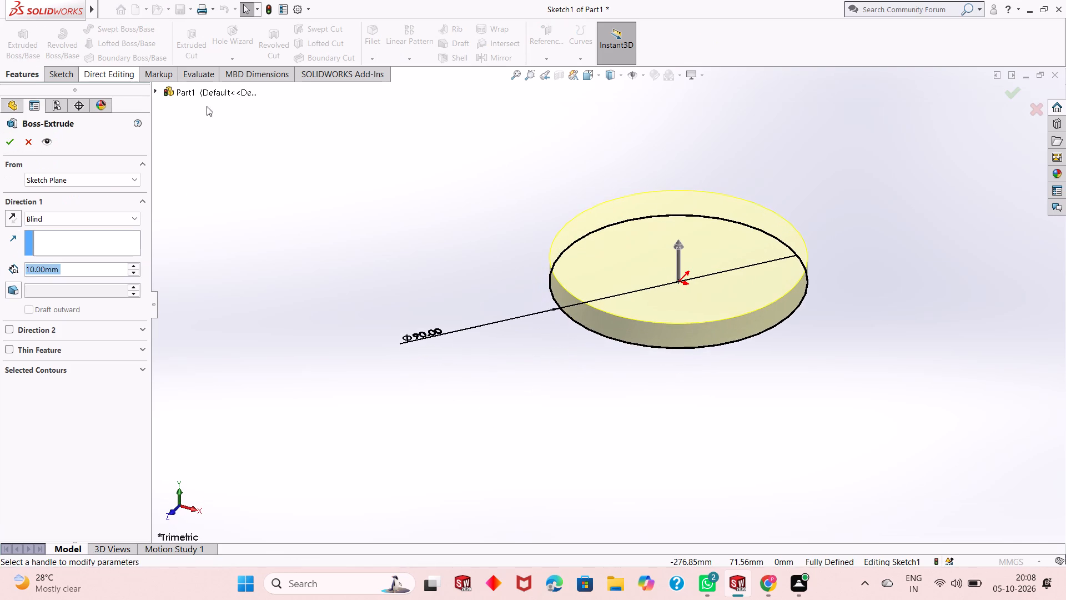
{"action": "scroll", "coordinate": [681, 246], "scroll_direction": "up", "scroll_amount": 4, "text": "ctrl"}
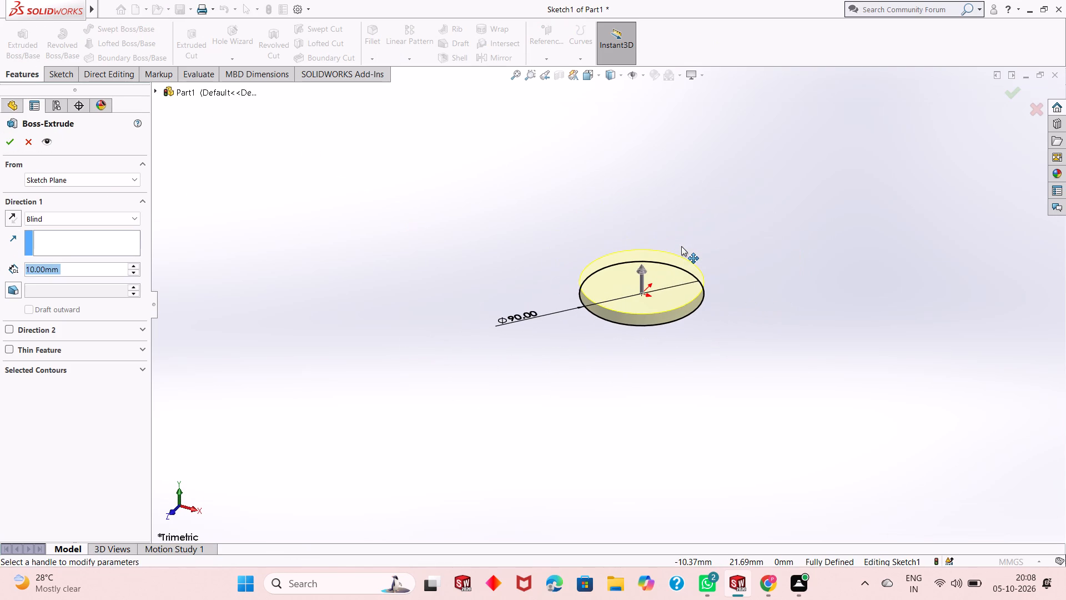
{"action": "triple_click", "coordinate": [96, 267]}
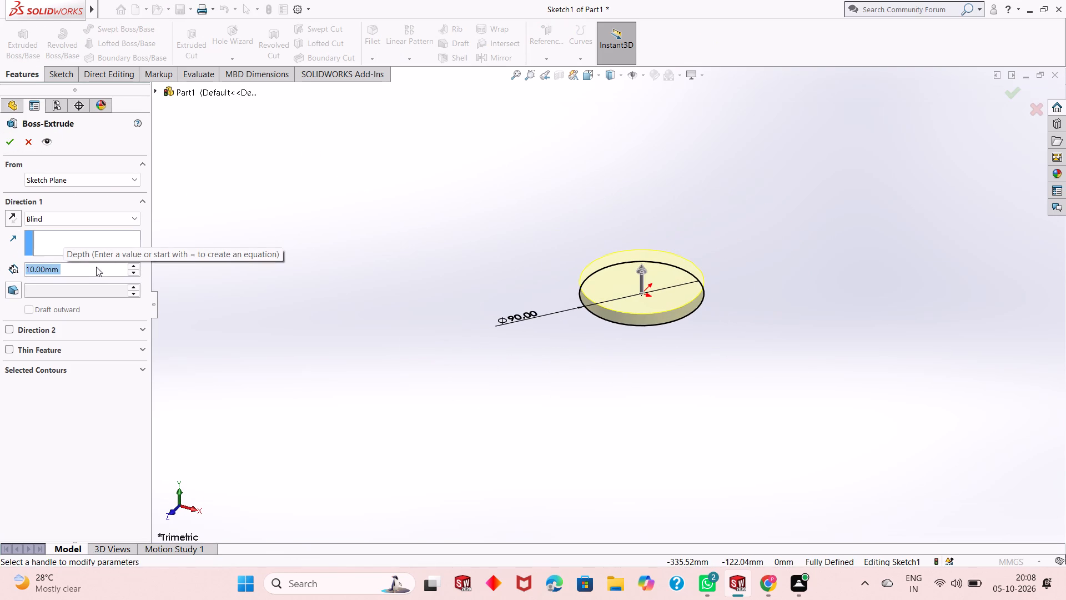
{"action": "double_click", "coordinate": [96, 267]}
{"action": "double_click", "coordinate": [96, 267]}
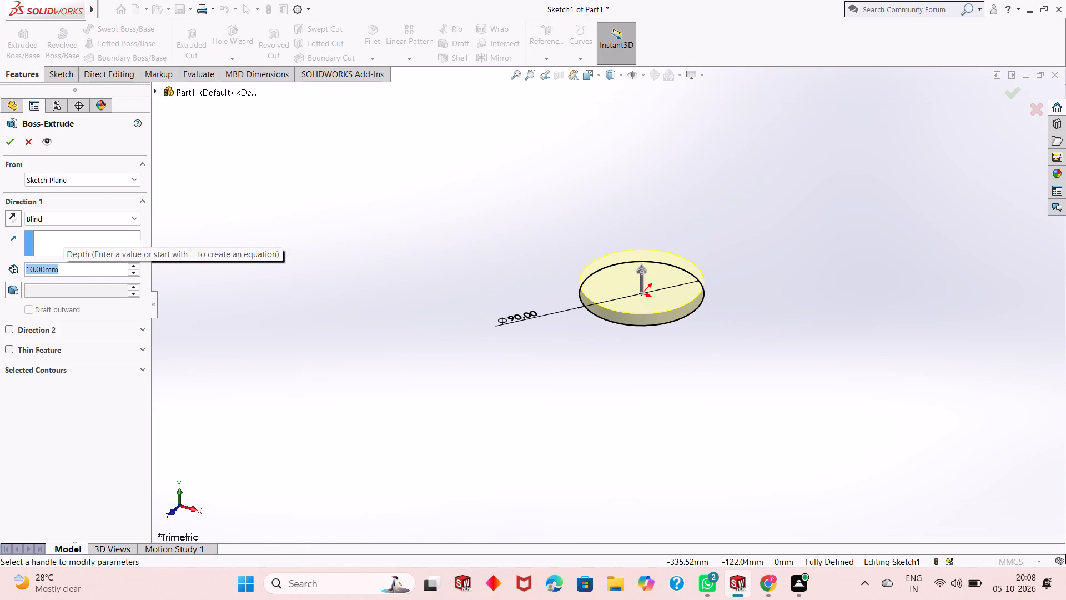
{"action": "left_click", "coordinate": [96, 267]}
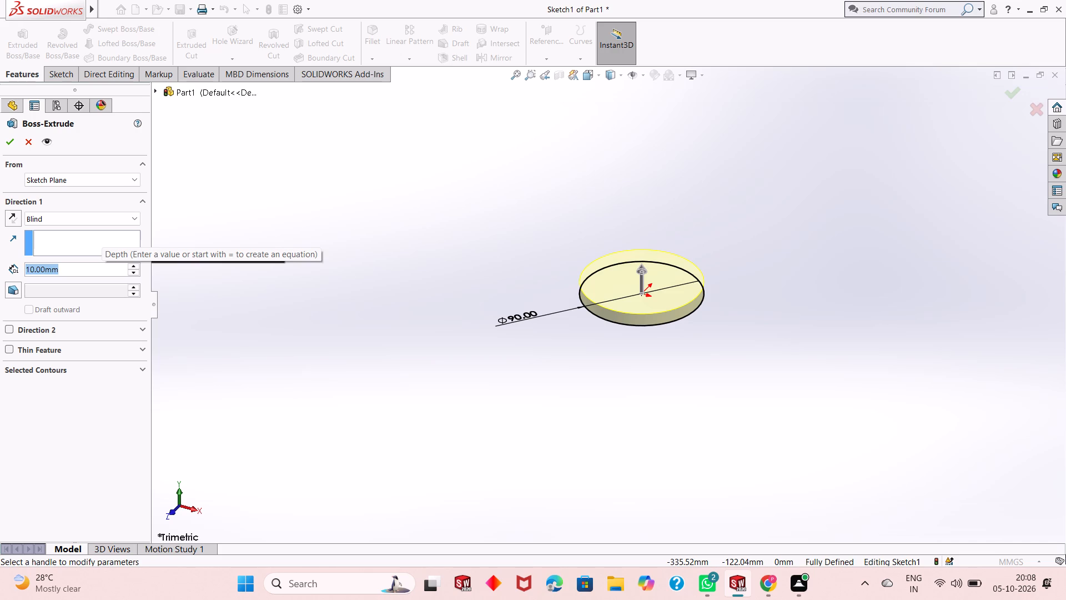
{"action": "type", "text": "115"}
{"action": "key", "text": "Return"}
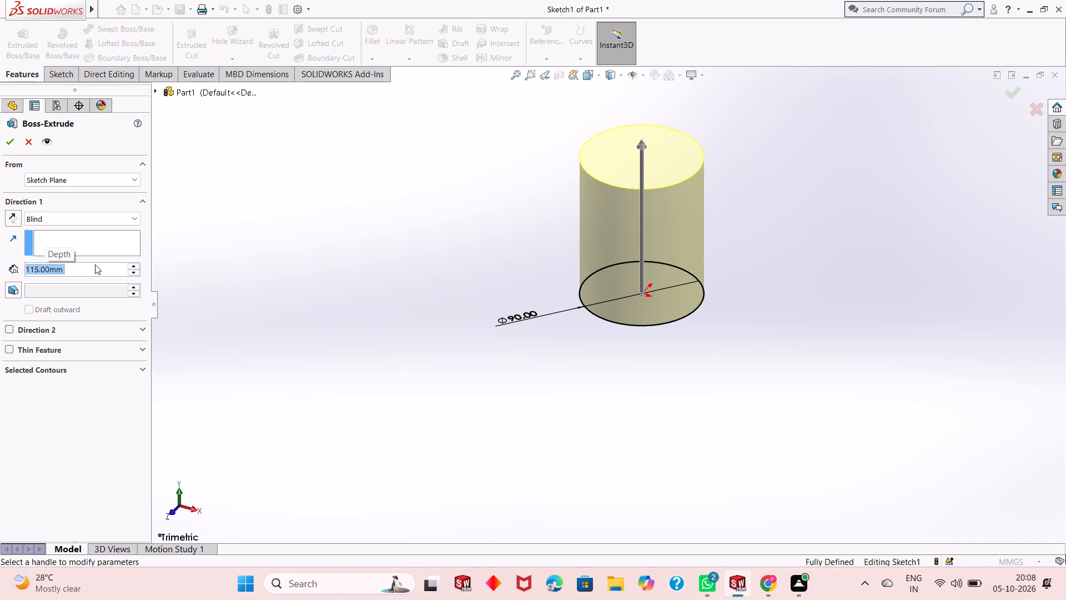
{"action": "left_click", "coordinate": [4, 139]}
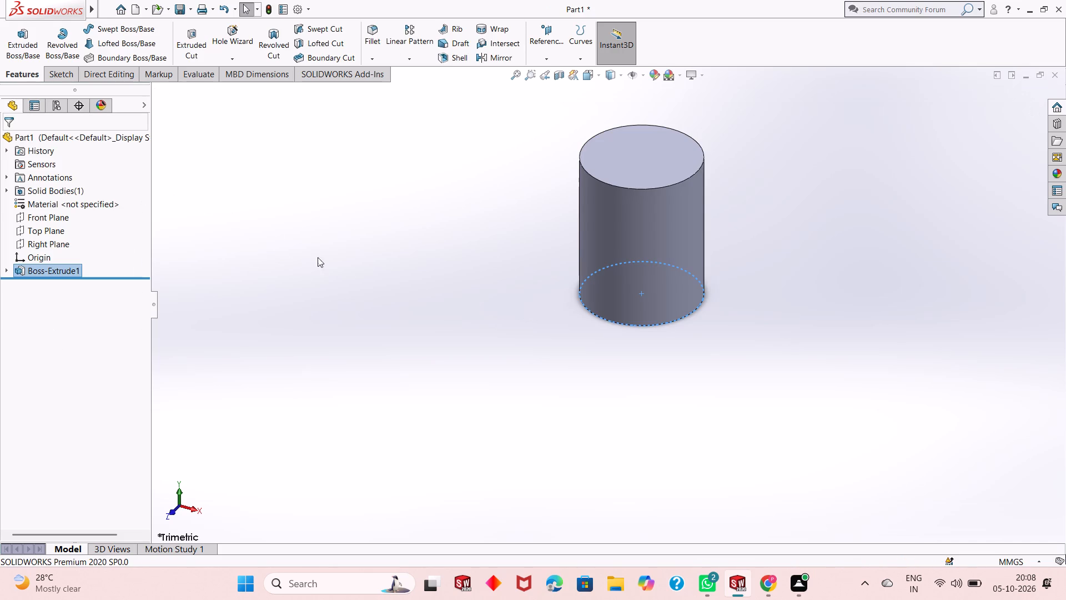
{"action": "left_click", "coordinate": [475, 296]}
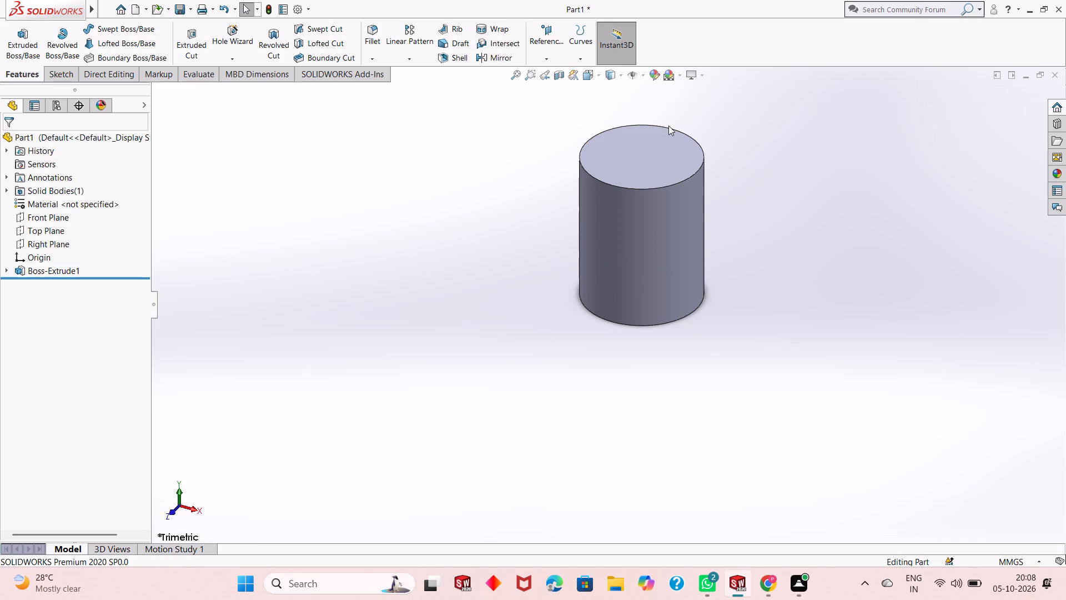
Open a new sketch on the cylinder's flat top face.
{"action": "scroll", "coordinate": [668, 126], "scroll_direction": "down", "scroll_amount": 2, "text": "ctrl"}
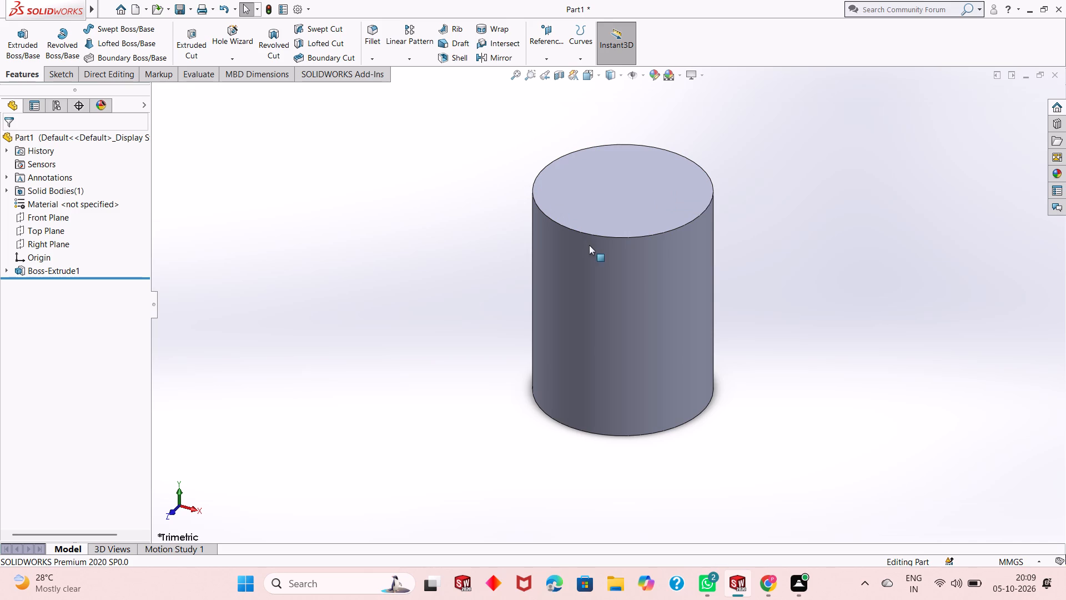
{"action": "left_click", "coordinate": [616, 197]}
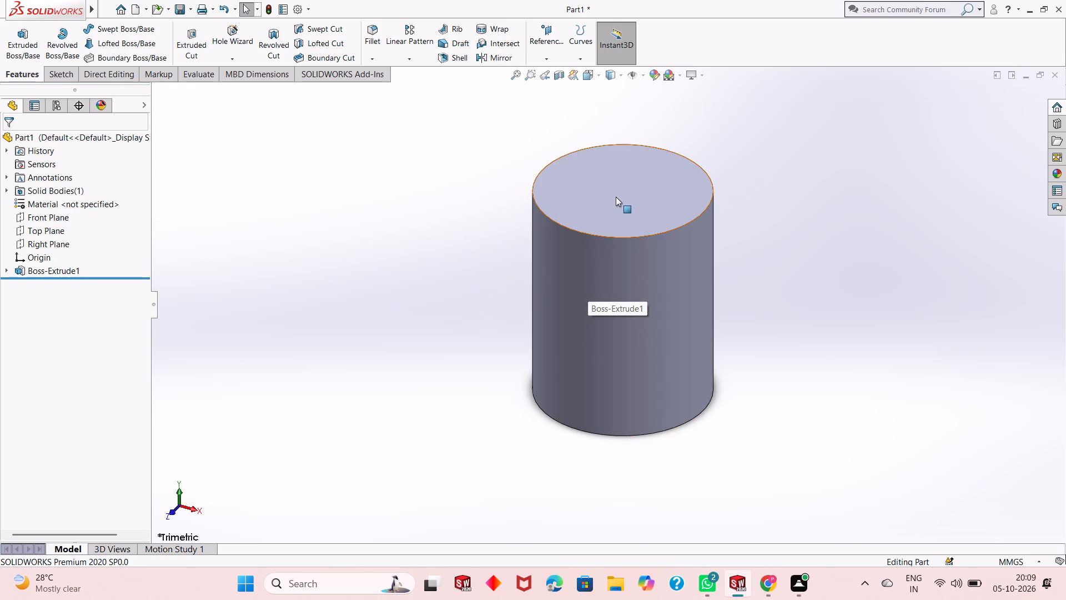
{"action": "left_click", "coordinate": [665, 173]}
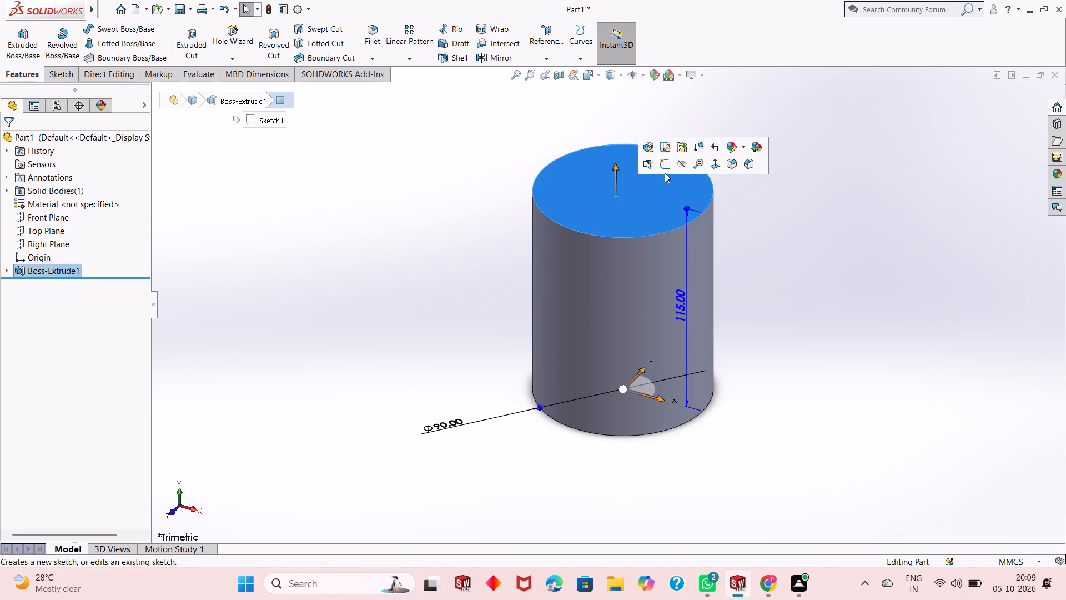
{"action": "left_click", "coordinate": [668, 172]}
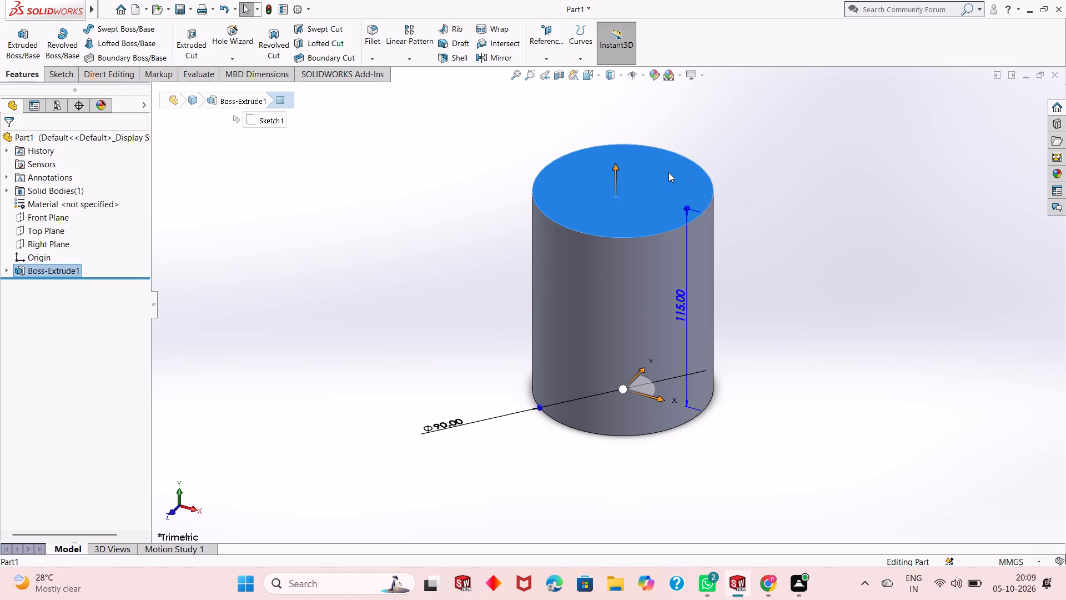
{"action": "left_click", "coordinate": [719, 141]}
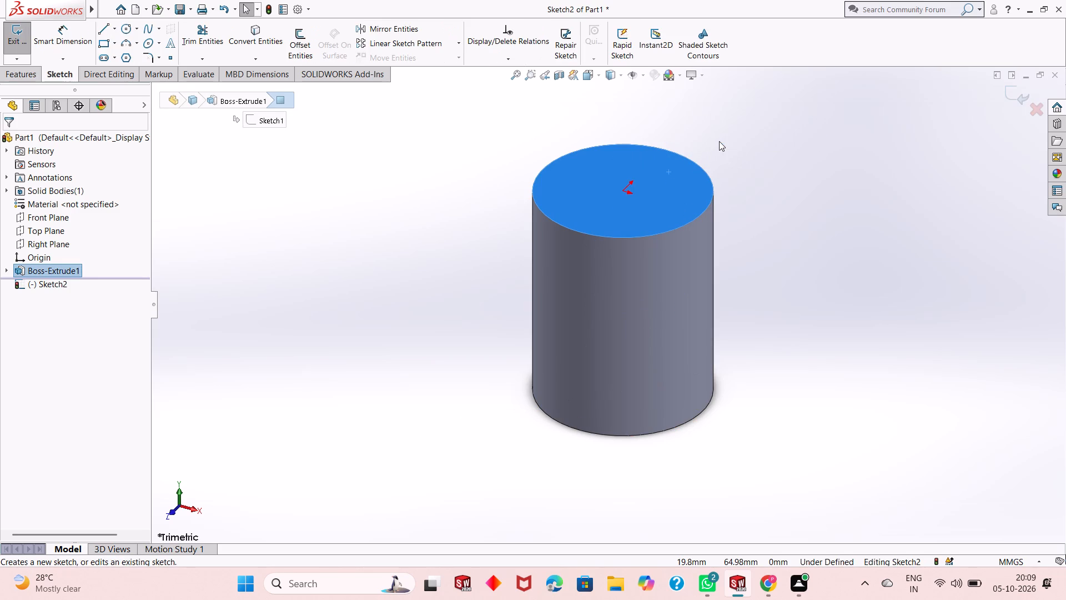
{"action": "key", "text": "ctrl+8"}
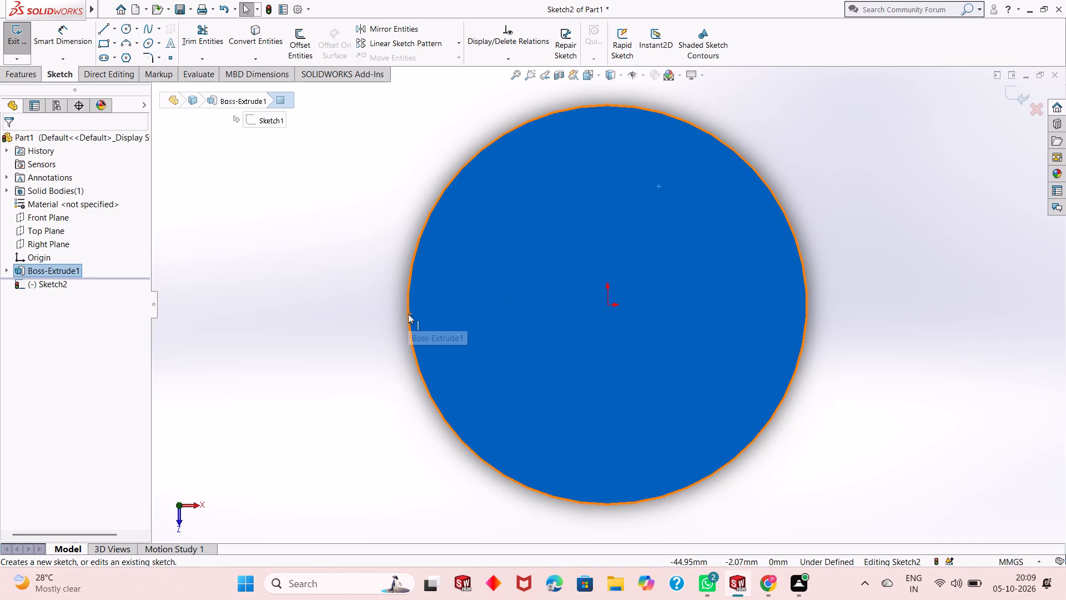
{"action": "left_click", "coordinate": [358, 328]}
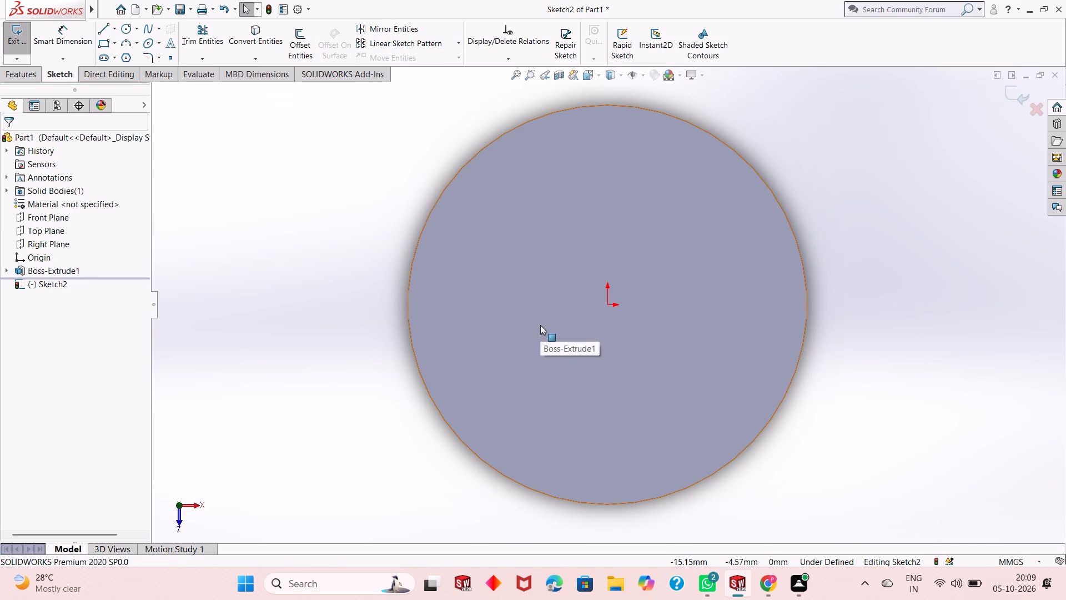
Sketch a center rectangle about 115 mm wide and 61 mm high from the origin, extending past the cylinder's sides.
{"action": "scroll", "coordinate": [540, 325], "scroll_direction": "up", "scroll_amount": 2, "text": "ctrl"}
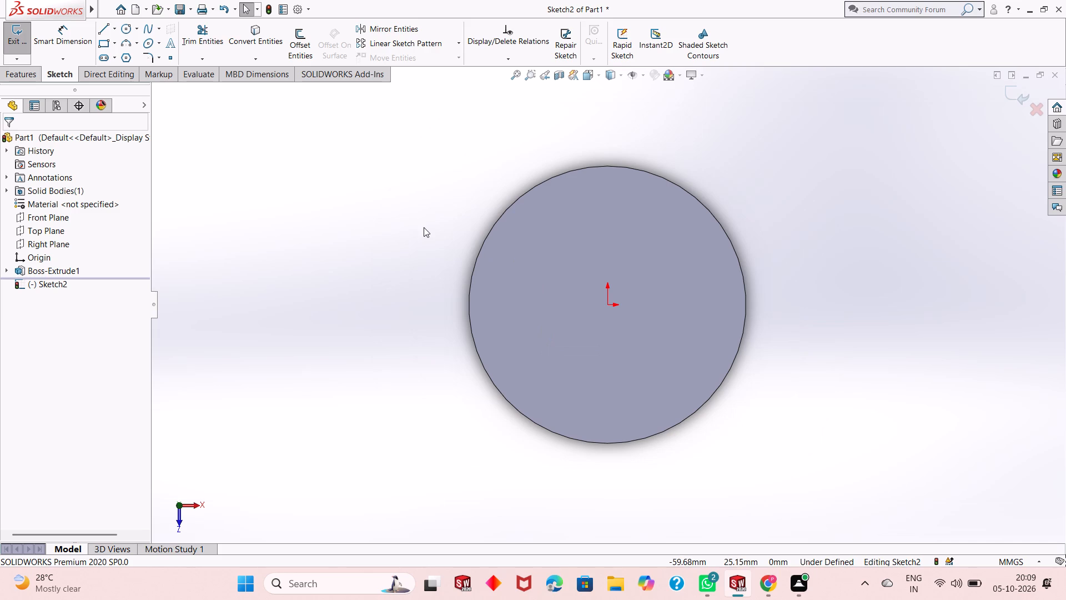
{"action": "left_click", "coordinate": [72, 44]}
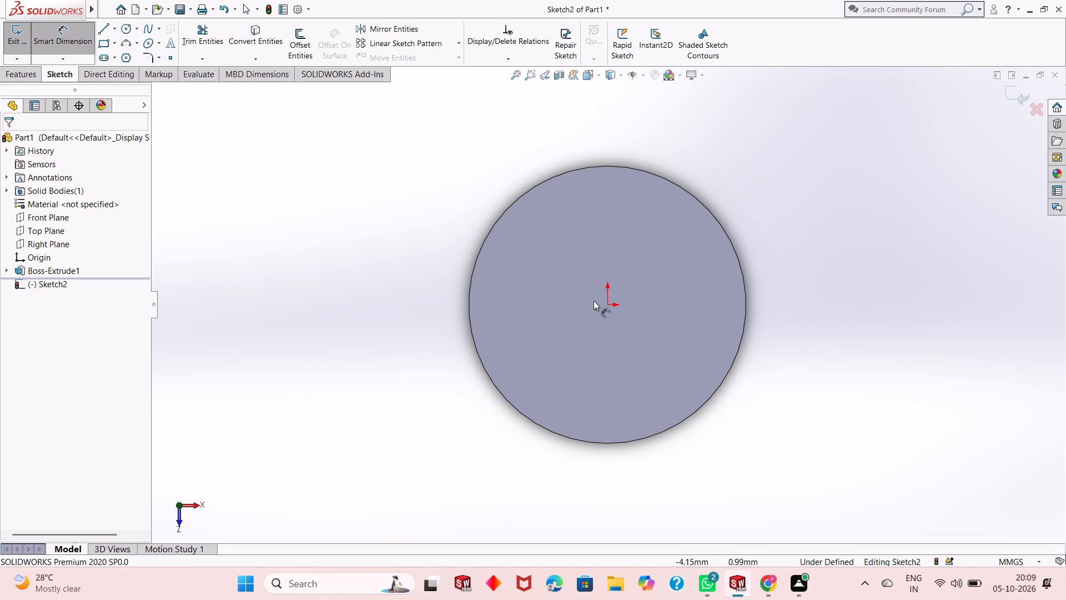
{"action": "left_click", "coordinate": [113, 41]}
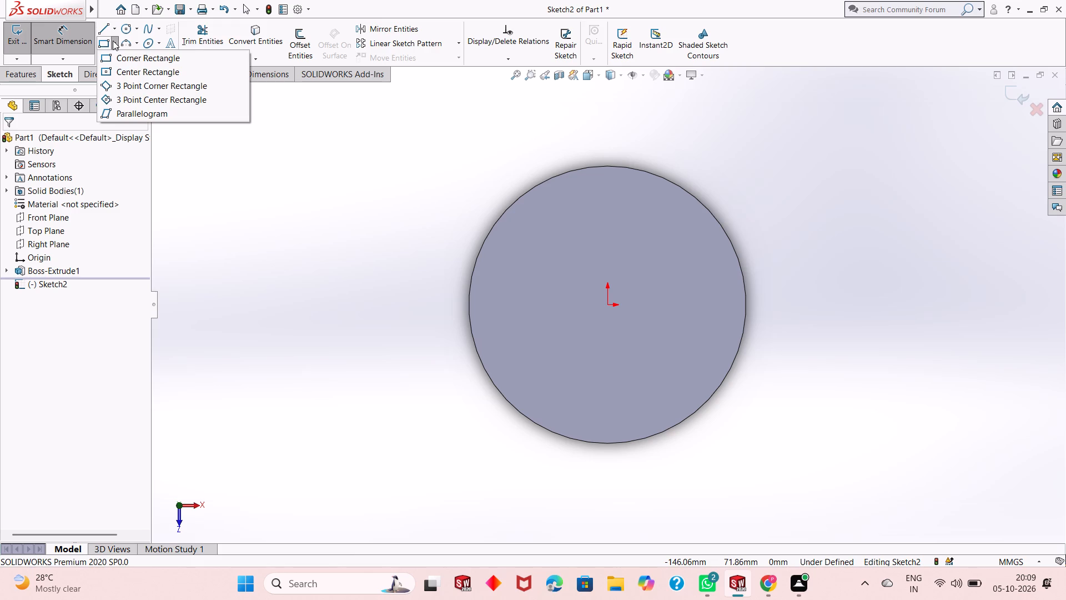
{"action": "left_click", "coordinate": [115, 69]}
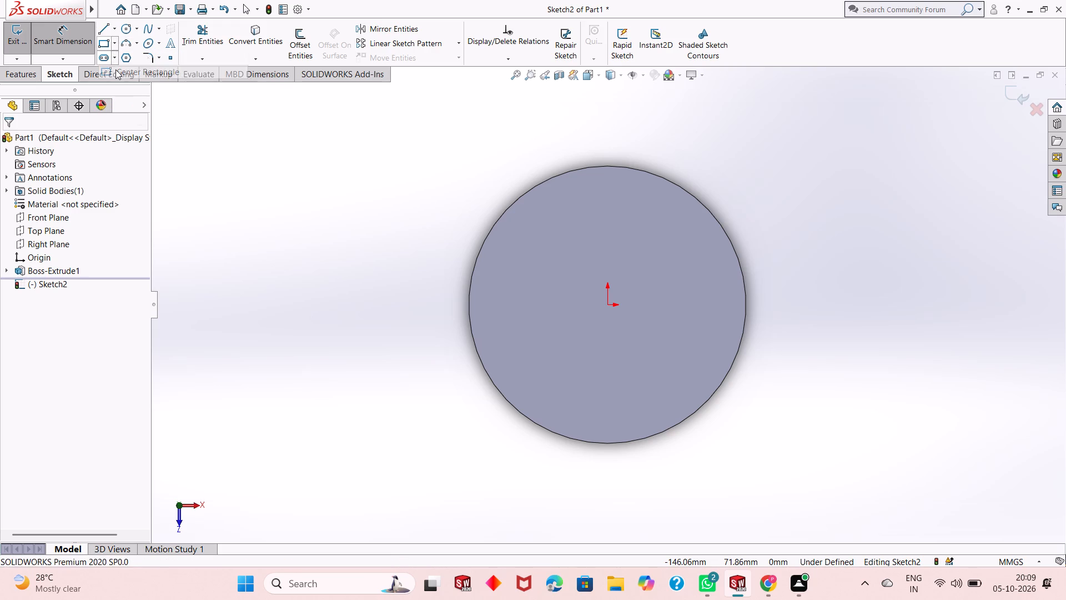
{"action": "left_click", "coordinate": [607, 306]}
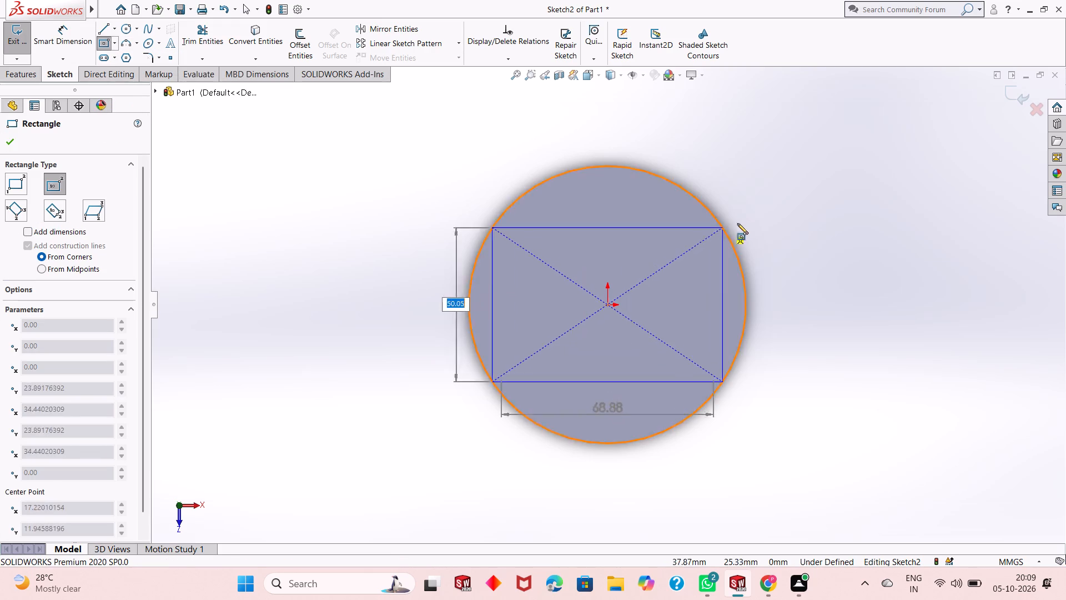
{"action": "left_click", "coordinate": [785, 210]}
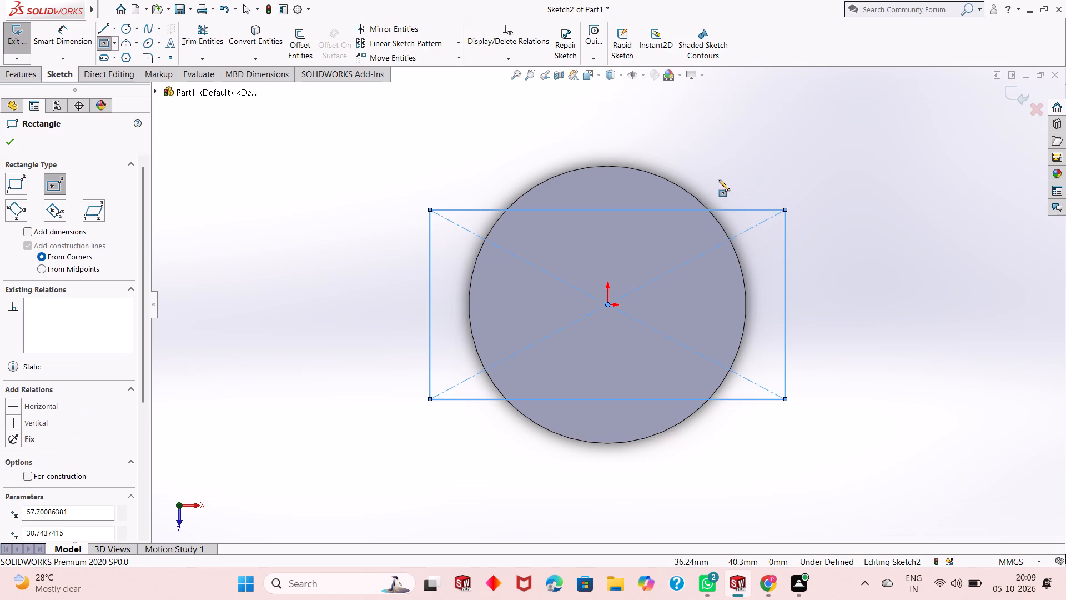
{"action": "key", "text": "Escape"}
{"action": "key", "text": "Escape"}
{"action": "key", "text": "Escape"}
{"action": "key", "text": "Escape"}
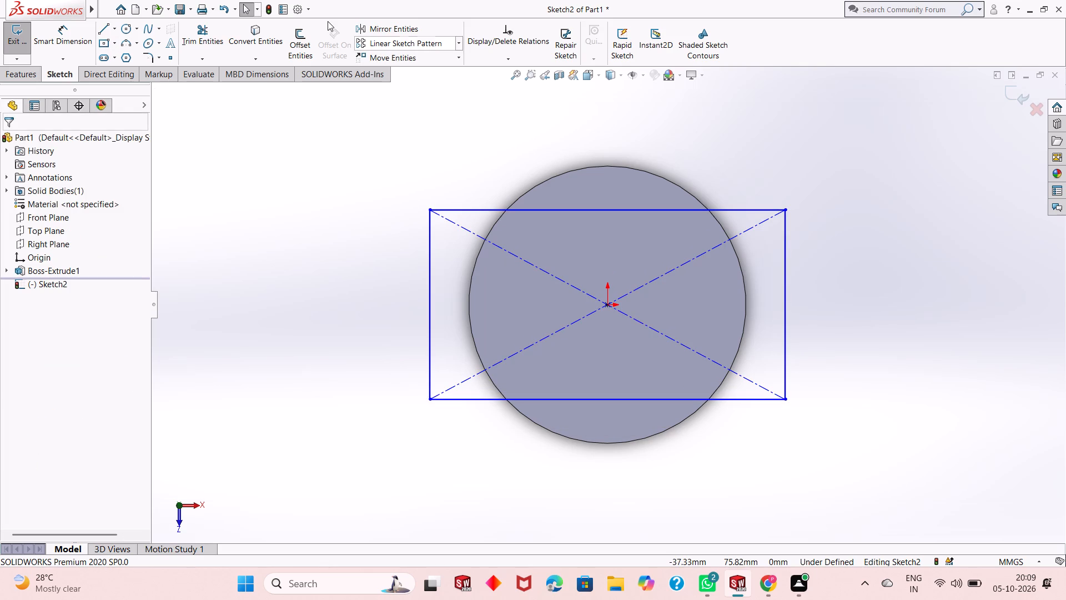
Dimension the length of the rectangle's vertical side, placing the dimension outside the rectangle.
{"action": "left_click", "coordinate": [79, 46]}
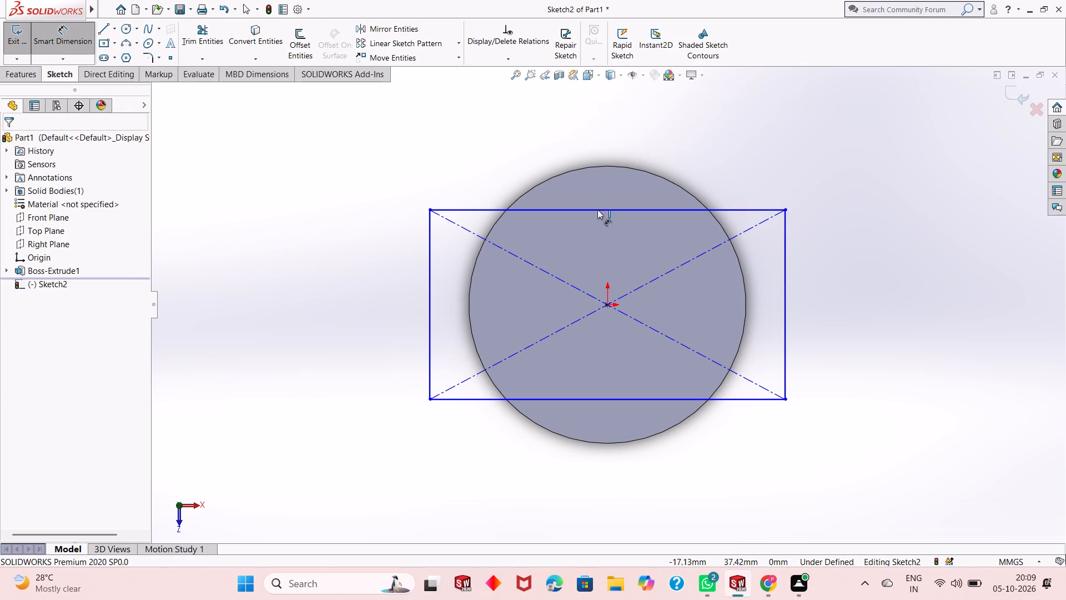
{"action": "left_click", "coordinate": [787, 299]}
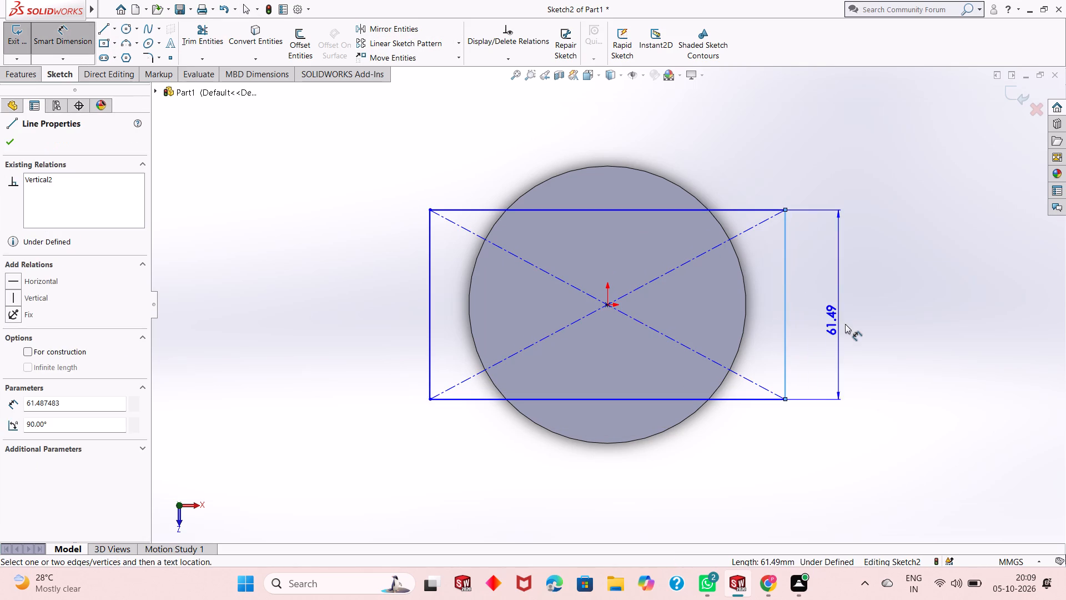
{"action": "left_click", "coordinate": [855, 331]}
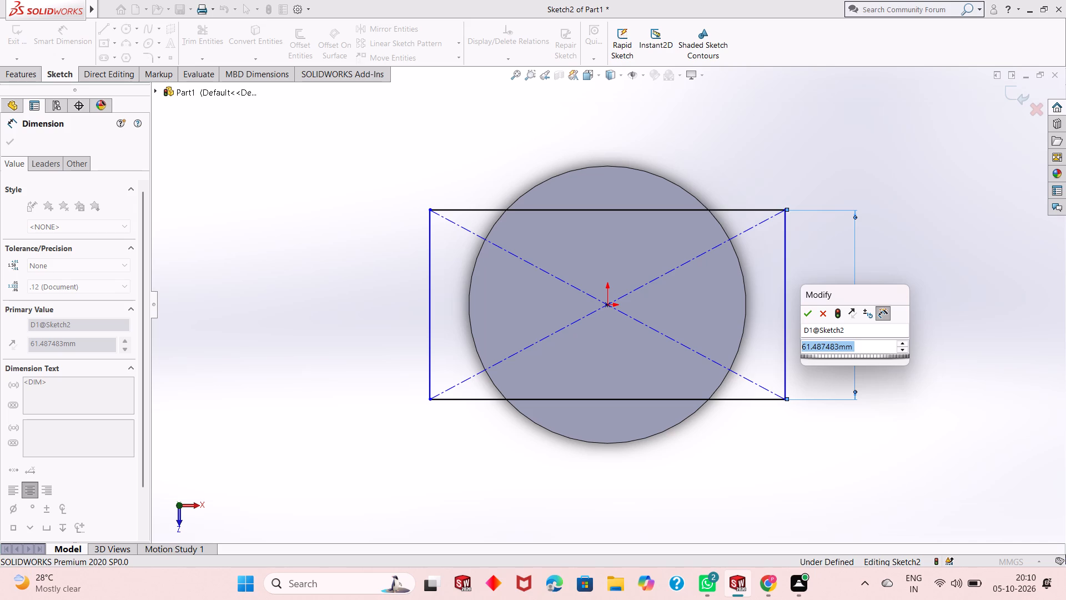
{"action": "key", "text": "Escape"}
{"action": "key", "text": "Escape"}
{"action": "key", "text": "Escape"}
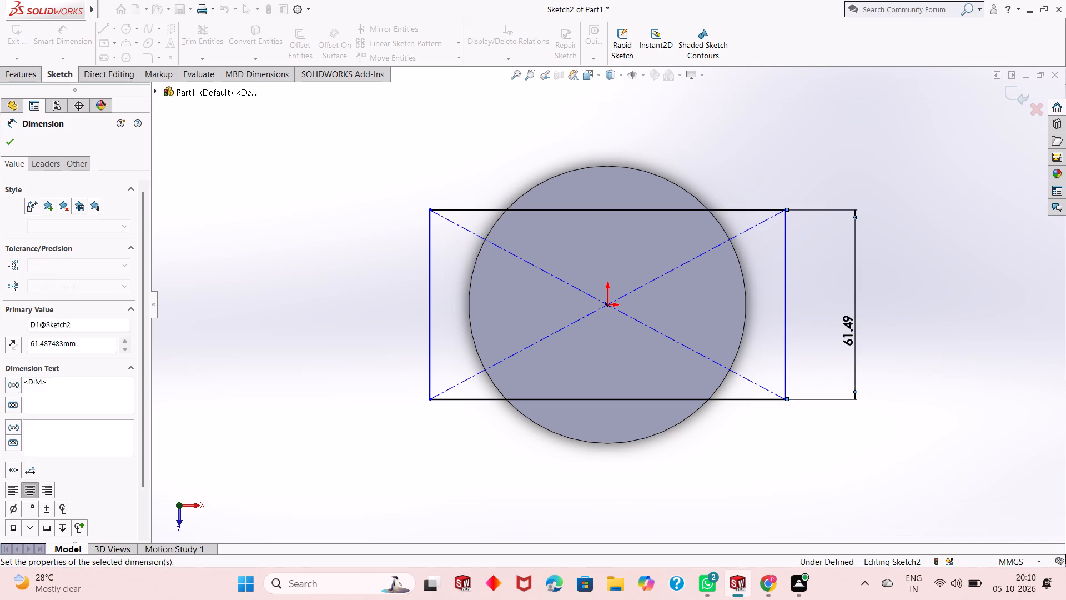
{"action": "key", "text": "Escape"}
{"action": "key", "text": "Escape"}
{"action": "key", "text": "Escape"}
{"action": "key", "text": "Escape"}
{"action": "key", "text": "Escape"}
{"action": "key", "text": "Escape"}
{"action": "key", "text": "Escape"}
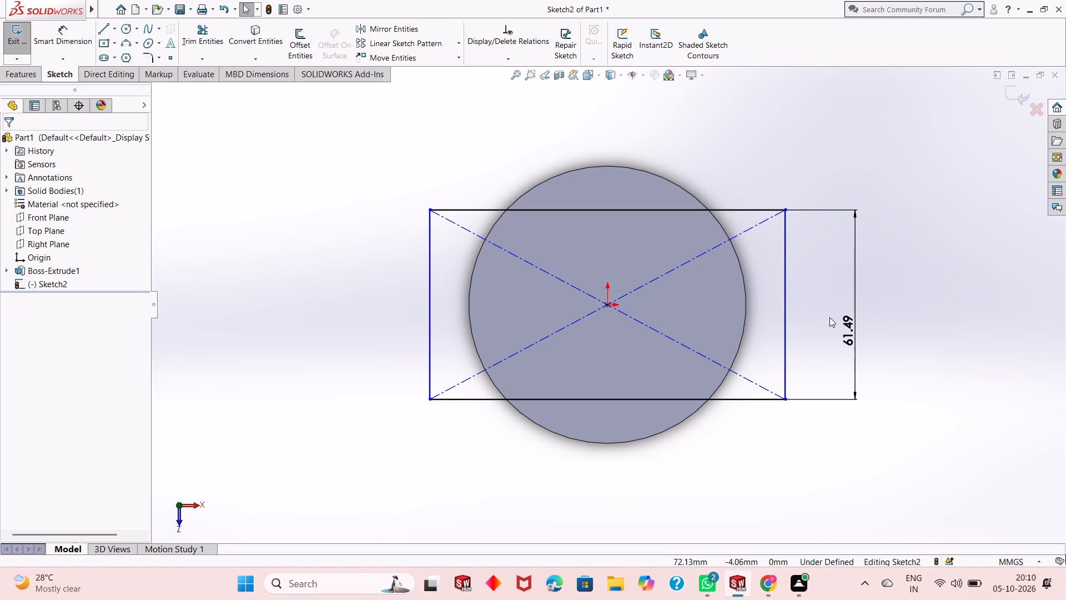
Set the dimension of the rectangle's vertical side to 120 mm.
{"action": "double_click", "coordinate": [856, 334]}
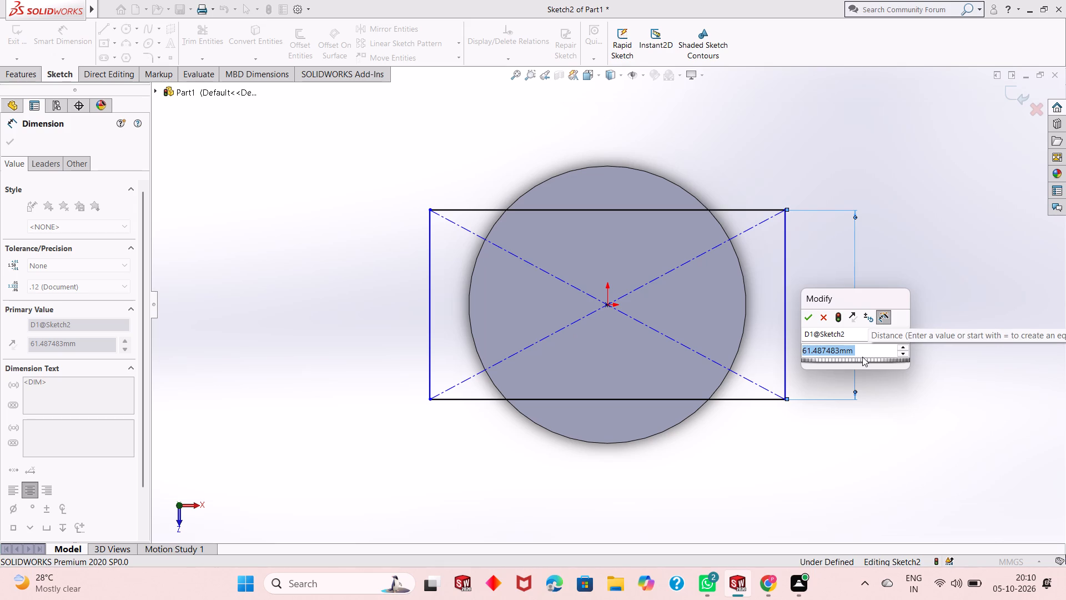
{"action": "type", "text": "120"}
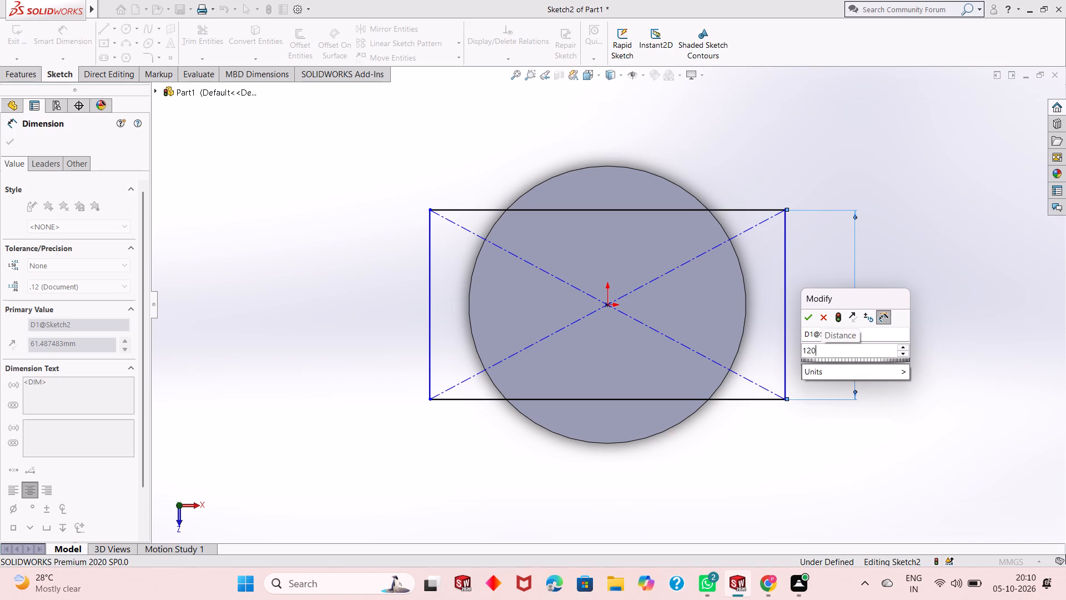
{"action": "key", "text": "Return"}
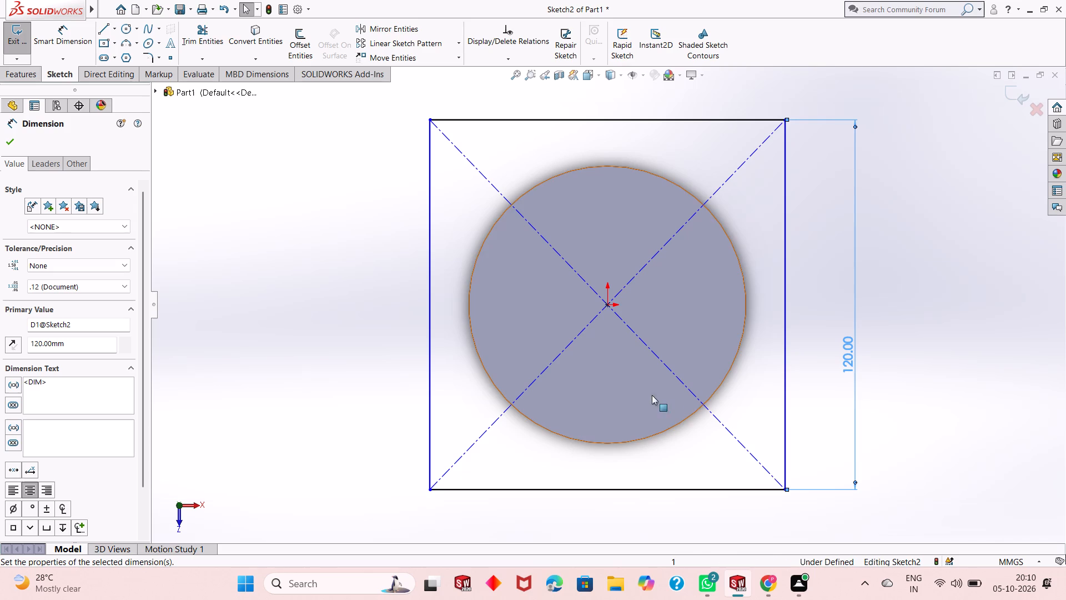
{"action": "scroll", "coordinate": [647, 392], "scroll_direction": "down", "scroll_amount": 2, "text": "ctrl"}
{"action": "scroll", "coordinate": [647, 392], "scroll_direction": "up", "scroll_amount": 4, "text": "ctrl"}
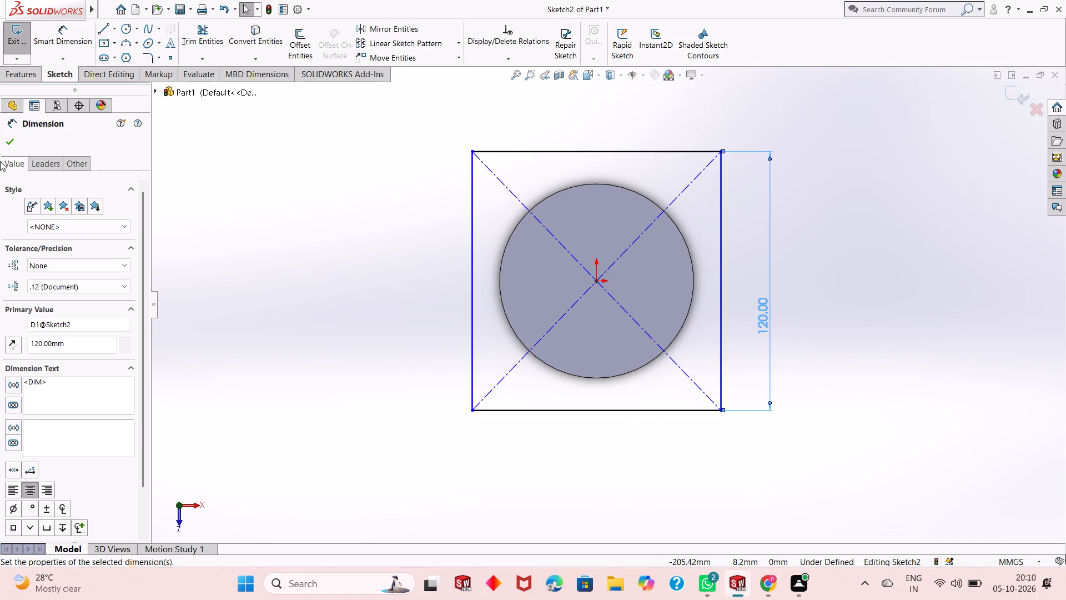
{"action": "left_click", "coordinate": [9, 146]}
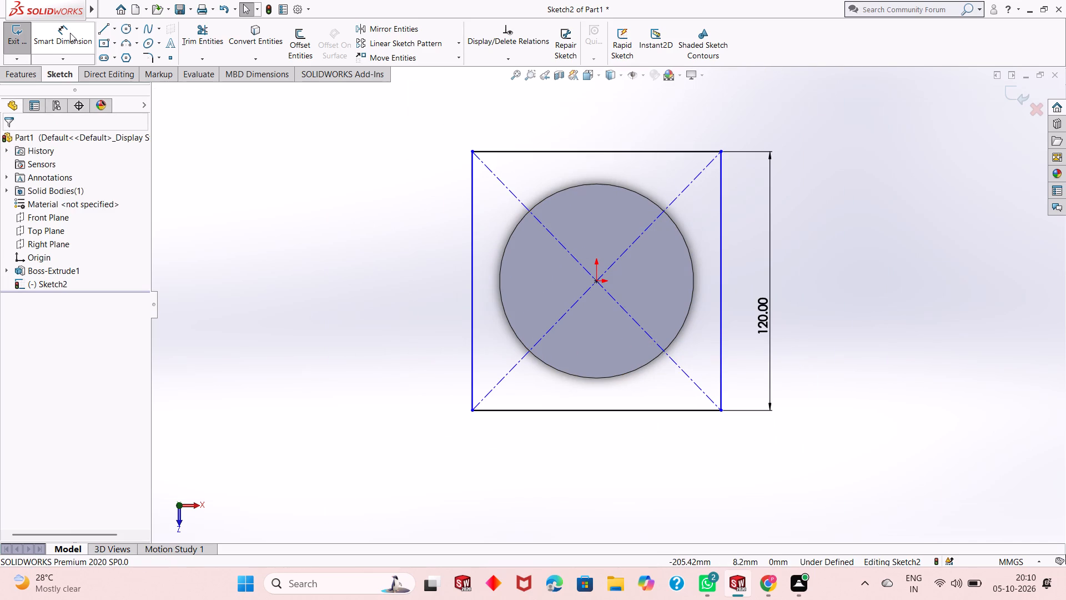
Dimension the rectangle's horizontal side, set it to 100 mm, and leave the dimensioning command.
{"action": "left_click", "coordinate": [70, 33]}
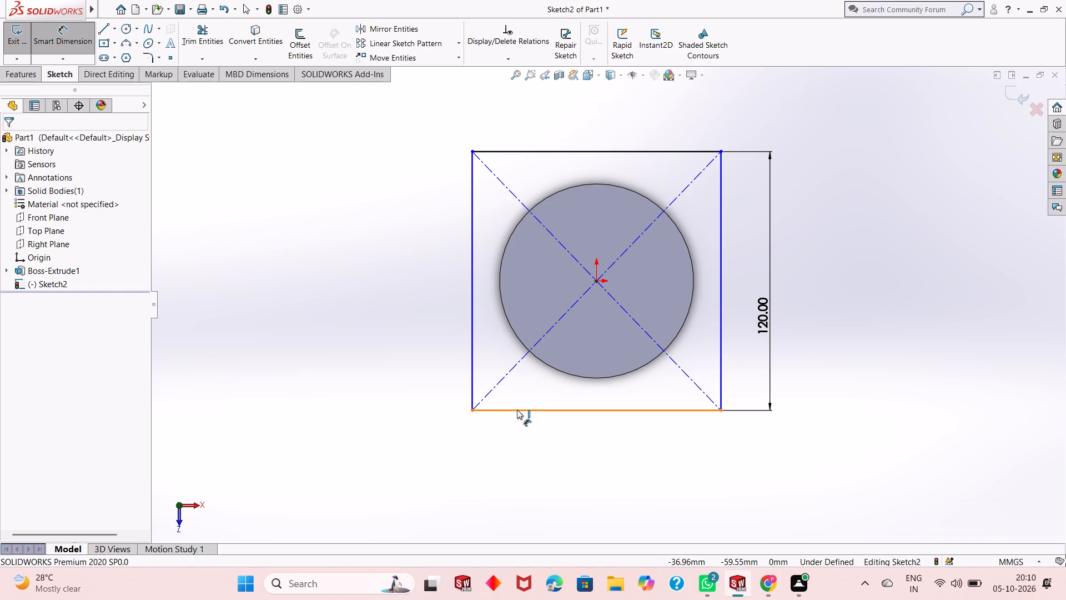
{"action": "left_click", "coordinate": [517, 409]}
{"action": "left_click", "coordinate": [518, 464]}
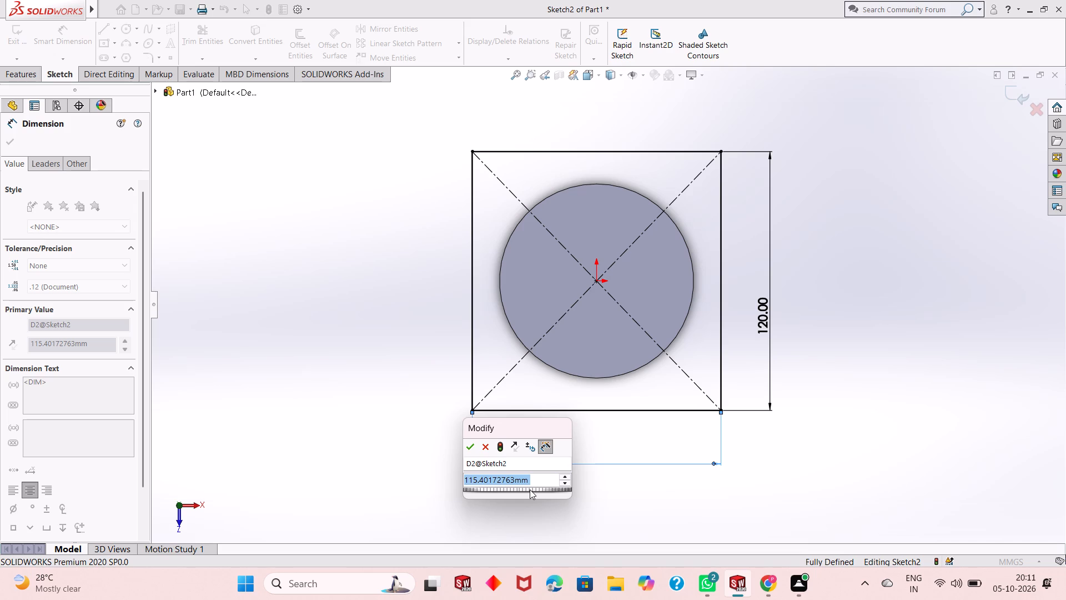
{"action": "type", "text": "100"}
{"action": "key", "text": "Return"}
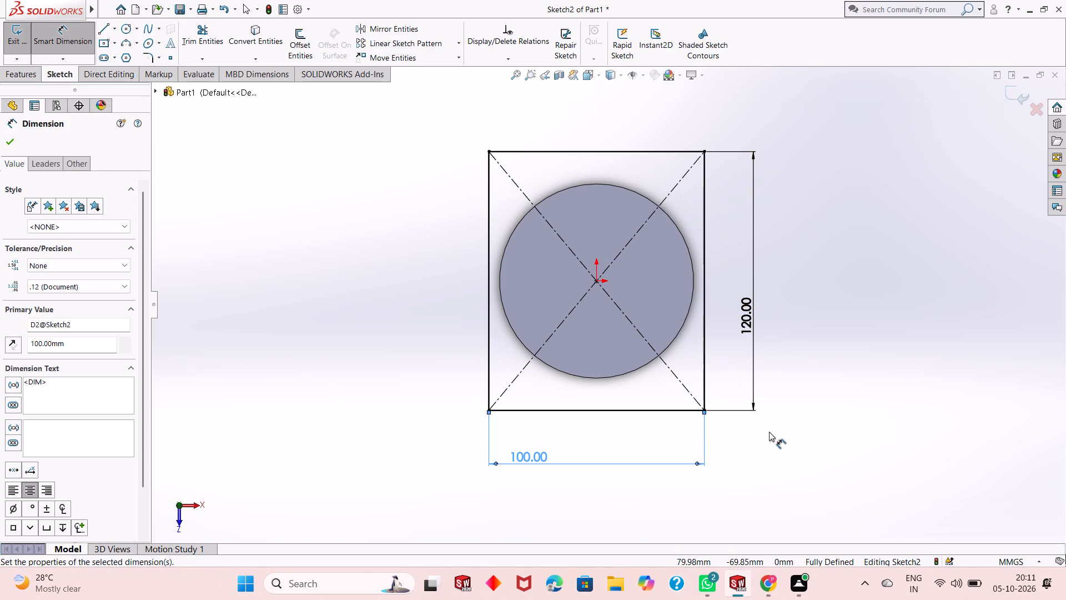
{"action": "scroll", "coordinate": [768, 433], "scroll_direction": "down", "scroll_amount": 1}
{"action": "middle_click_drag", "start_coordinate": [766, 438], "coordinate": [752, 299]}
{"action": "scroll", "coordinate": [748, 310], "scroll_direction": "up", "scroll_amount": 4}
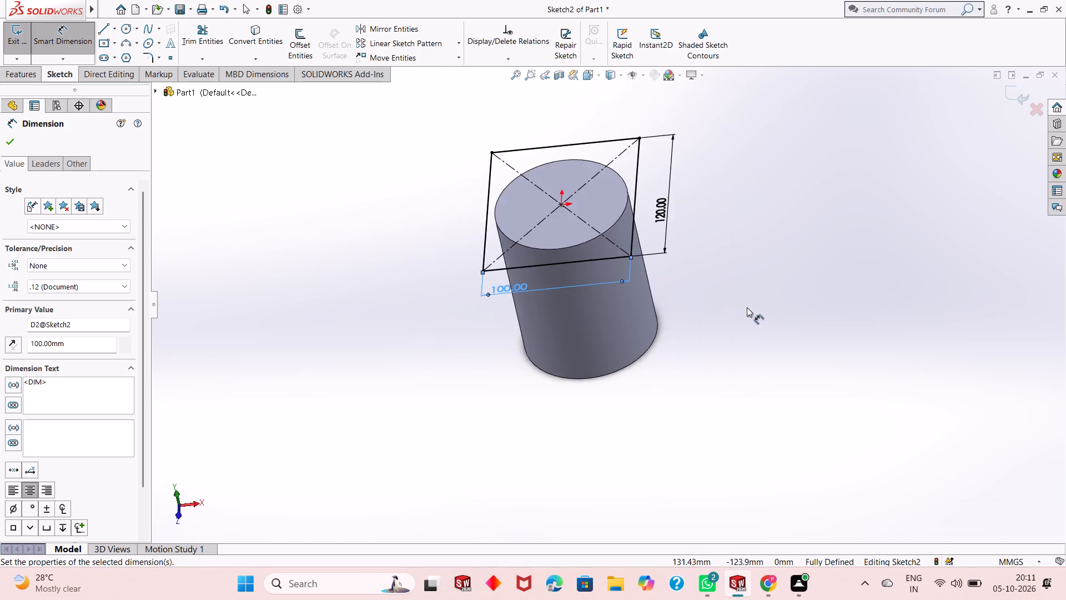
{"action": "scroll", "coordinate": [747, 307], "scroll_direction": "up", "scroll_amount": 3}
{"action": "middle_click_drag", "start_coordinate": [704, 260], "coordinate": [632, 188]}
{"action": "key", "text": "Escape"}
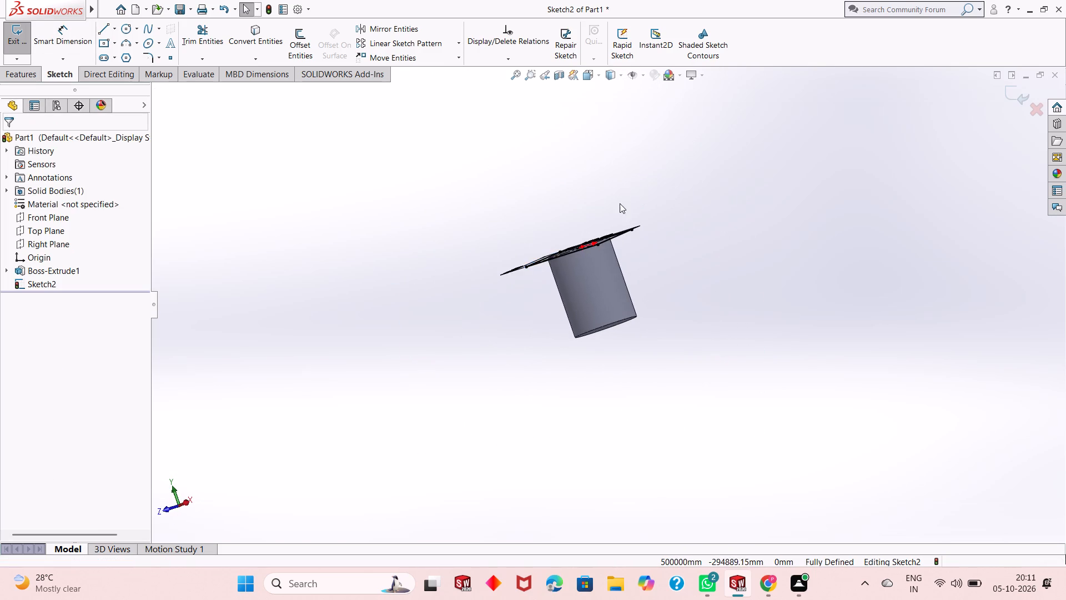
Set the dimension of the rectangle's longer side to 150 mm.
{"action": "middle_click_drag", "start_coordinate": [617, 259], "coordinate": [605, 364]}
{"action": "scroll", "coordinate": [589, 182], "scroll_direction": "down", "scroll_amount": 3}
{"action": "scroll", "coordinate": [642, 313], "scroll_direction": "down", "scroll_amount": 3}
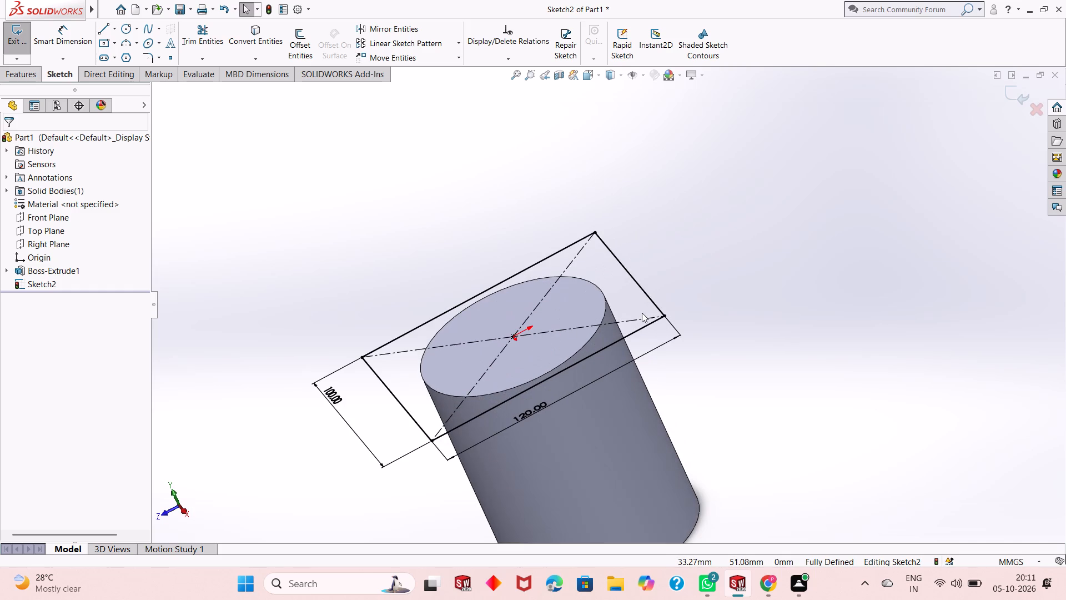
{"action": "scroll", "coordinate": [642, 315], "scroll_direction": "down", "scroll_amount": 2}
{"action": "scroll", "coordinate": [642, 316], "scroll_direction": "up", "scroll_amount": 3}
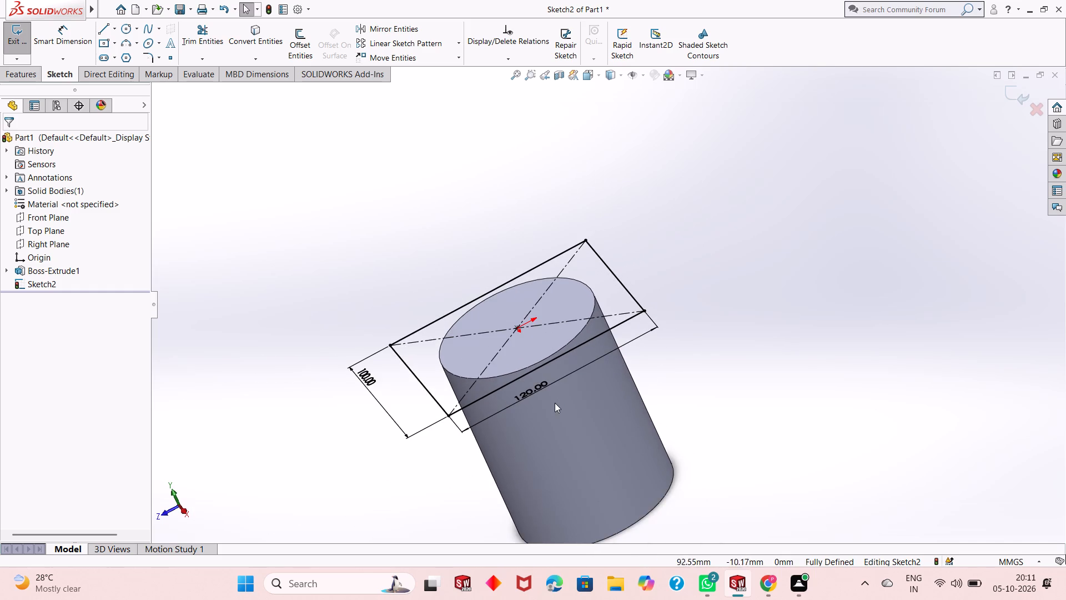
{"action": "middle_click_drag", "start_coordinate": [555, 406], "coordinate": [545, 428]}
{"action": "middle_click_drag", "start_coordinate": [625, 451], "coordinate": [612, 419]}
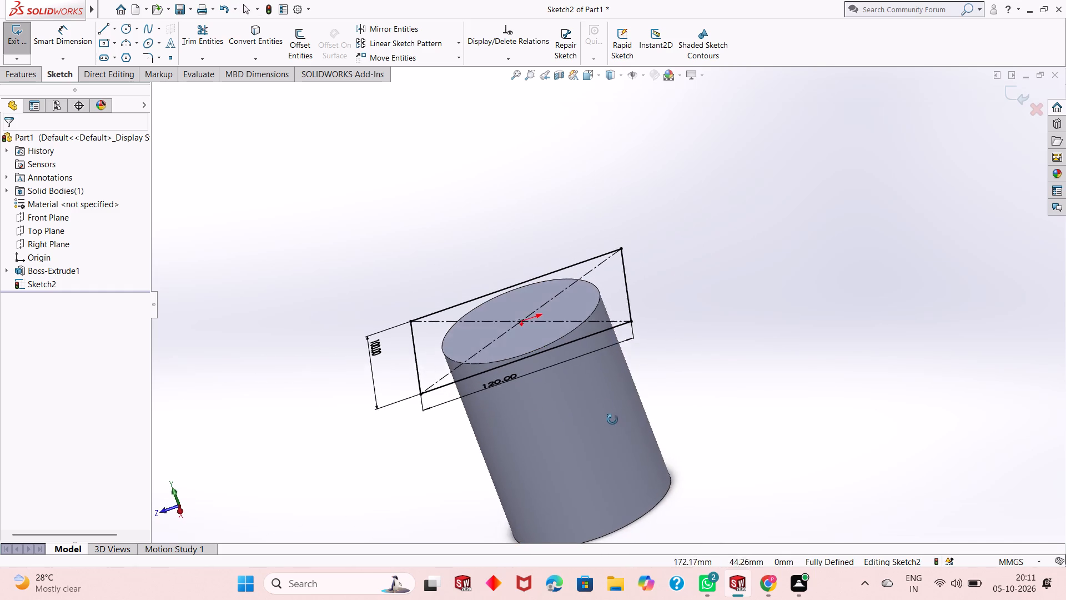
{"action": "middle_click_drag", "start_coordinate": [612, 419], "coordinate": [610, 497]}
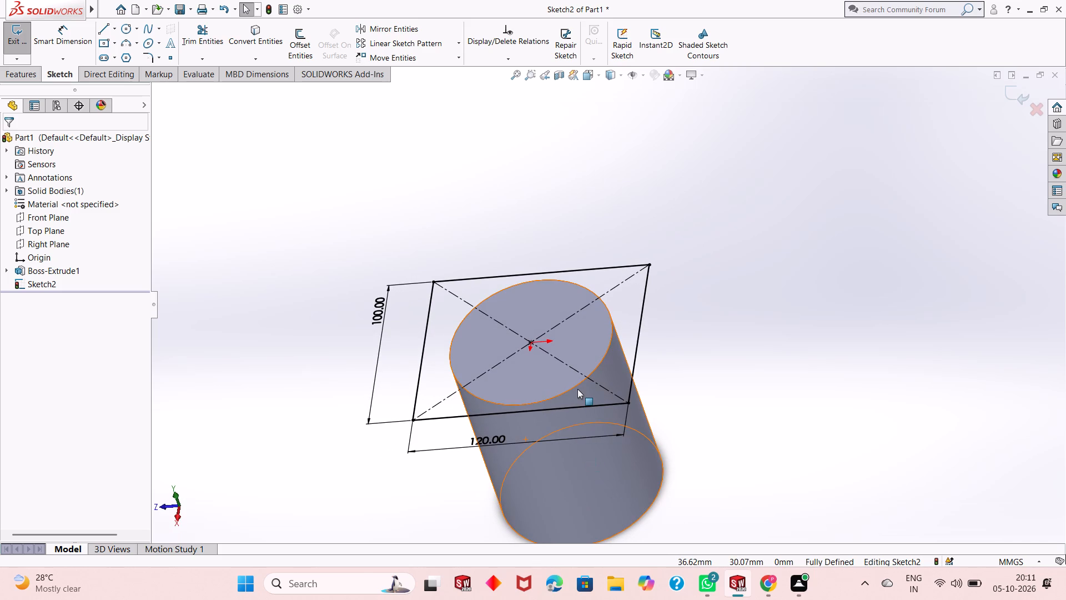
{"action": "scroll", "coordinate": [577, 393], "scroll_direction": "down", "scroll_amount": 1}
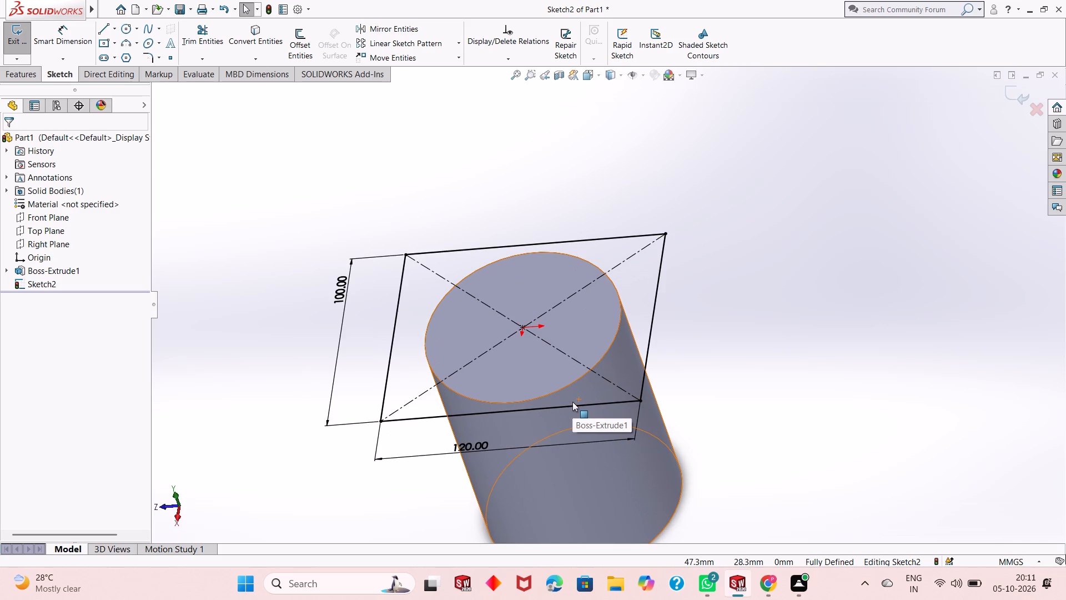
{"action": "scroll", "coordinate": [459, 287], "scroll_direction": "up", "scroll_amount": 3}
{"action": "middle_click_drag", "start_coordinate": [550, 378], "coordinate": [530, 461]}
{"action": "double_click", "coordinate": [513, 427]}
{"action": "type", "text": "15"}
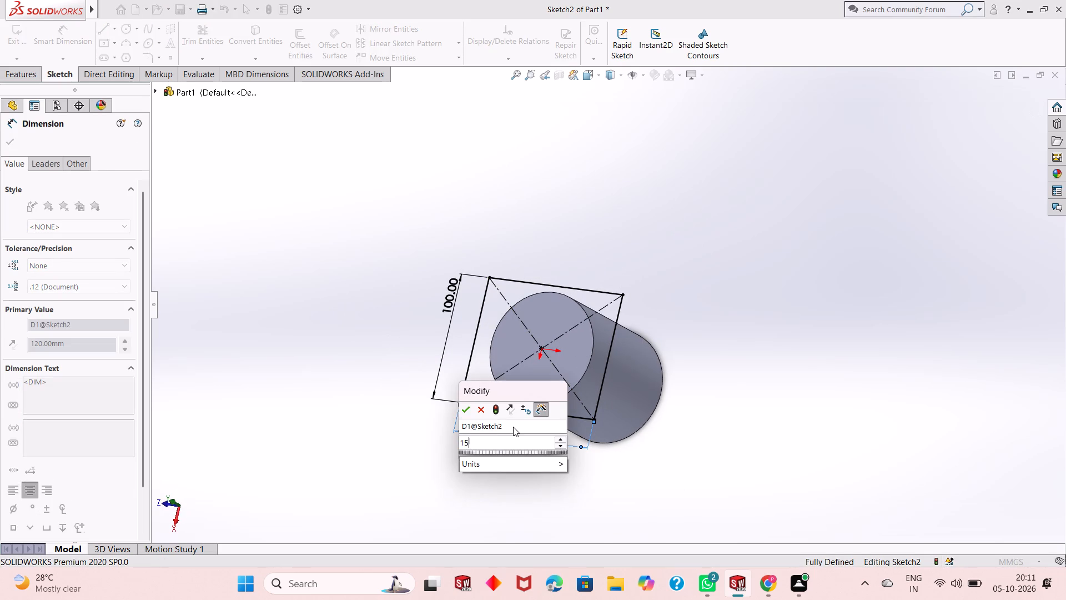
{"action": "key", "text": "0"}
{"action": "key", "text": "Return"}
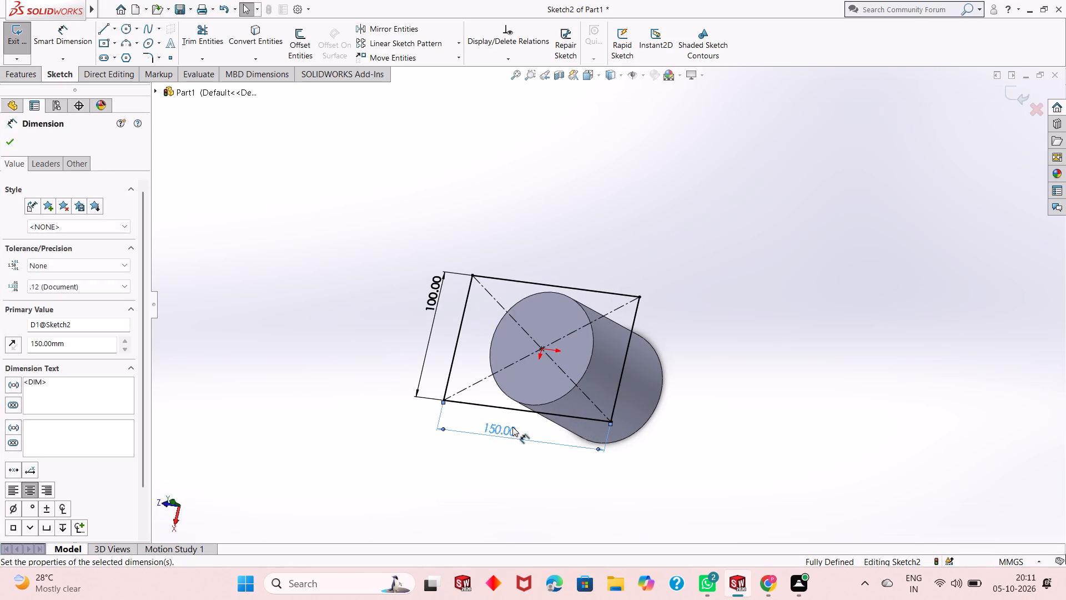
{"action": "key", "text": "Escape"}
Set the dimension of the rectangle's longer side to 130 mm.
{"action": "middle_click_drag", "start_coordinate": [556, 438], "coordinate": [586, 346]}
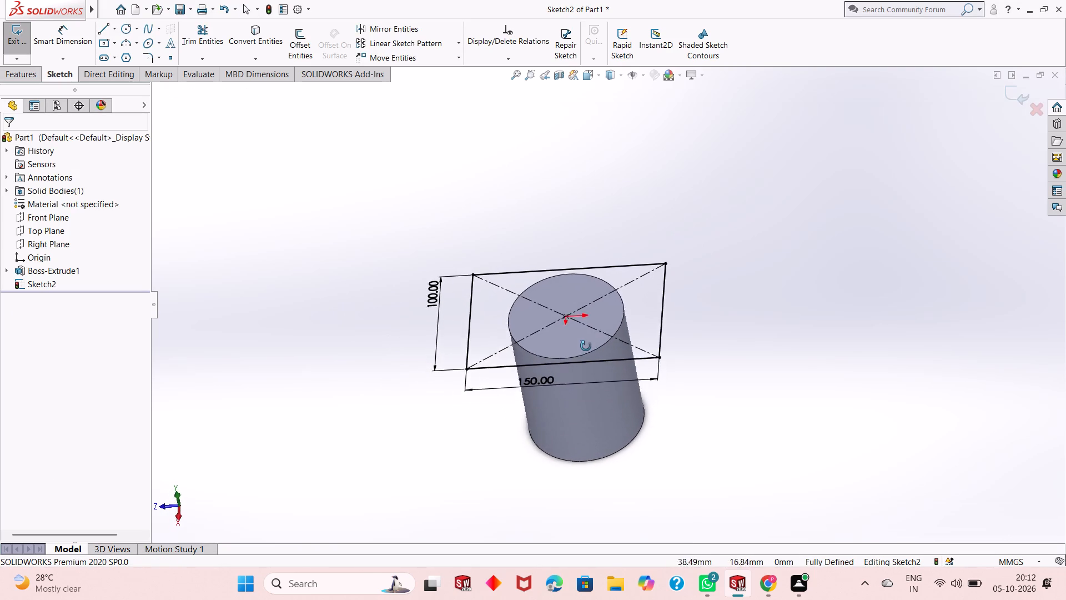
{"action": "middle_click_drag", "start_coordinate": [586, 346], "coordinate": [590, 429]}
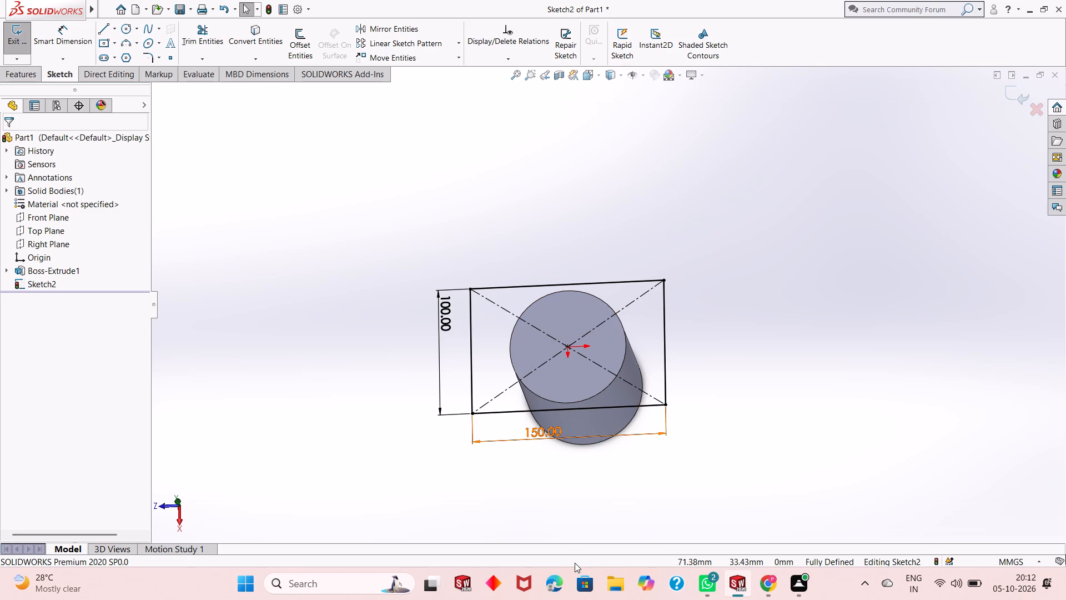
{"action": "scroll", "coordinate": [589, 567], "scroll_direction": "up", "scroll_amount": 2}
{"action": "scroll", "coordinate": [610, 464], "scroll_direction": "up", "scroll_amount": 1}
{"action": "left_click", "coordinate": [565, 418]}
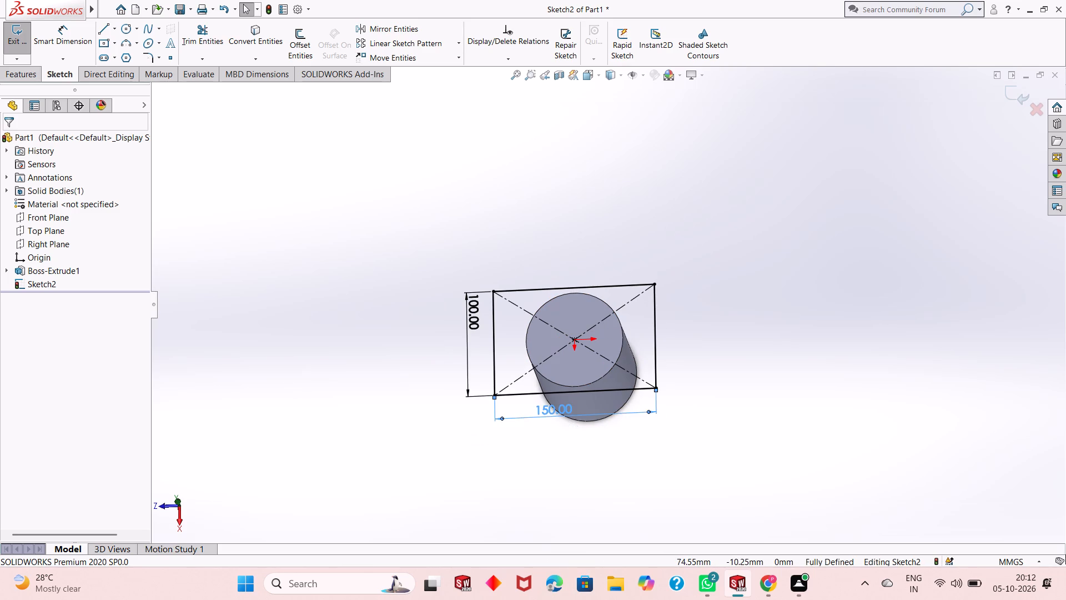
{"action": "double_click", "coordinate": [564, 417]}
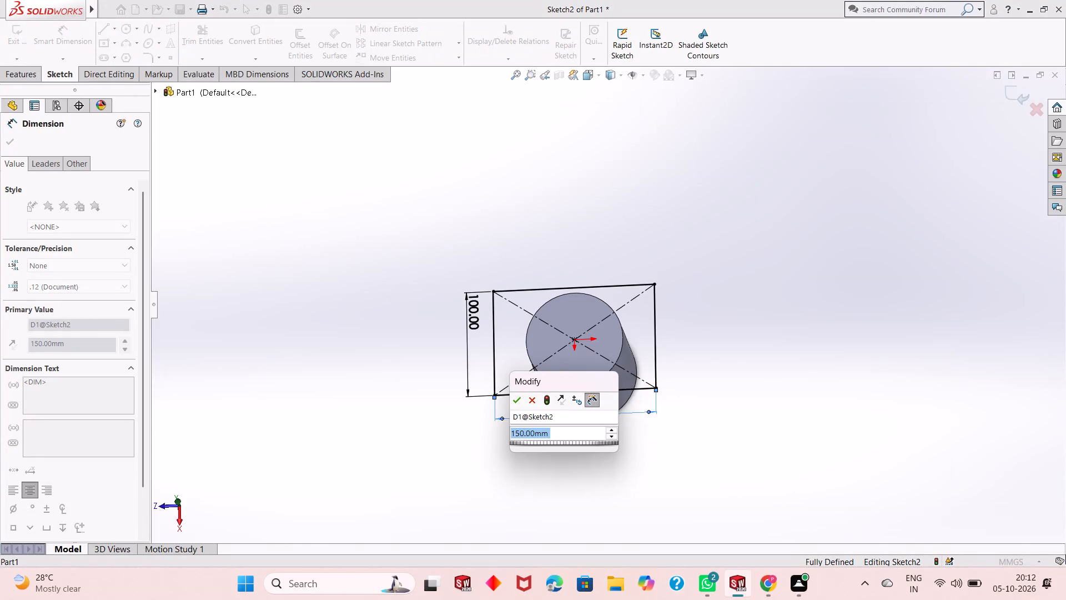
{"action": "type", "text": "130"}
{"action": "key", "text": "Return"}
{"action": "key", "text": "Escape"}
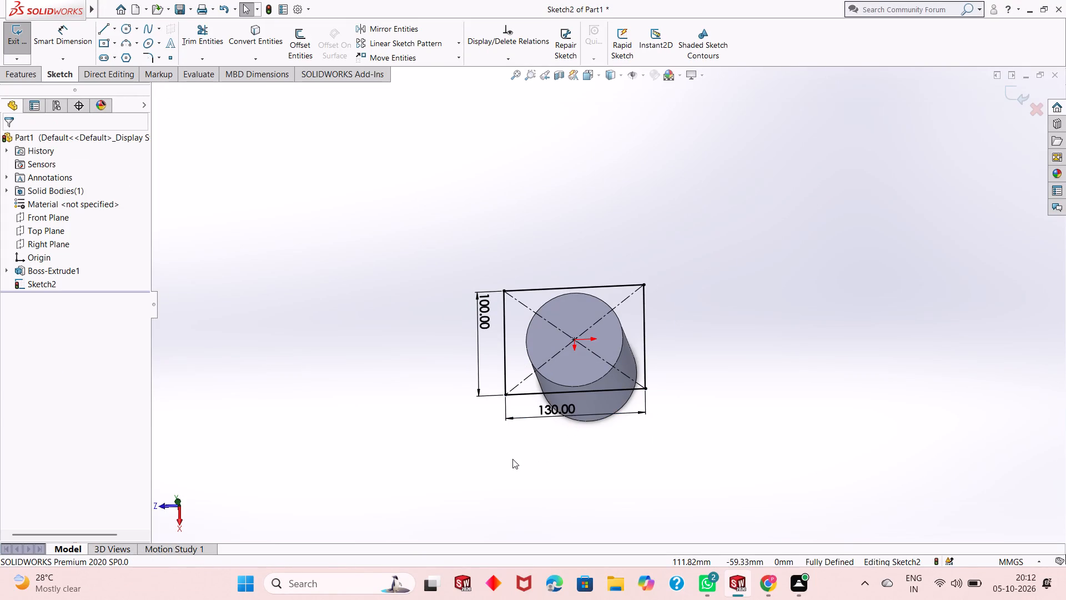
{"action": "key", "text": "Escape"}
Extrude the rectangle upward from the cylinder's top face as a merged blind boss with a depth of 20 mm.
{"action": "middle_click_drag", "start_coordinate": [521, 417], "coordinate": [524, 324]}
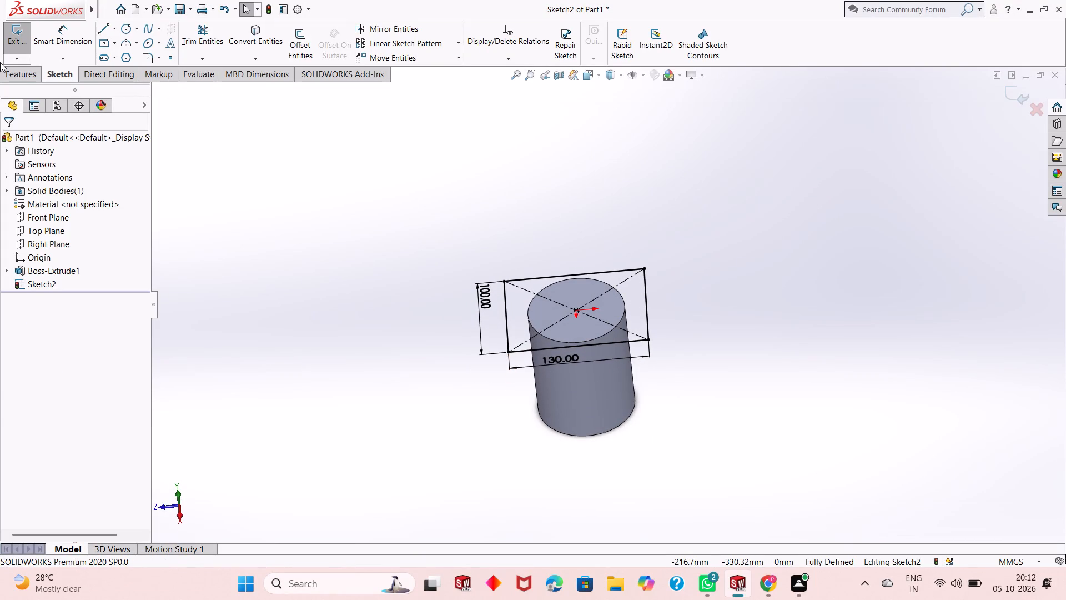
{"action": "left_click", "coordinate": [19, 79]}
{"action": "left_click", "coordinate": [24, 37]}
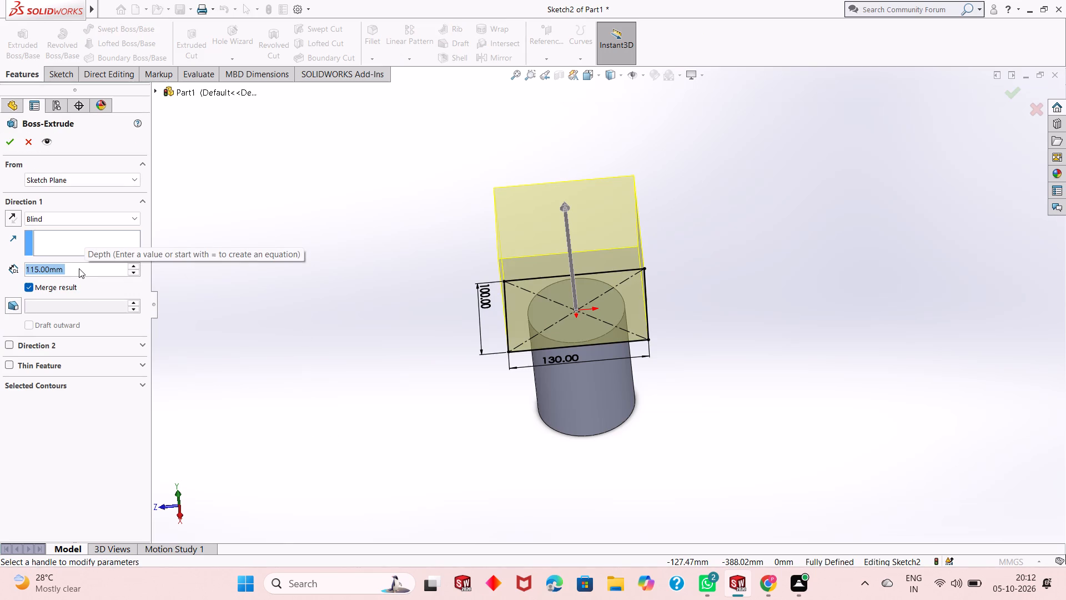
{"action": "type", "text": "20"}
{"action": "key", "text": "Return"}
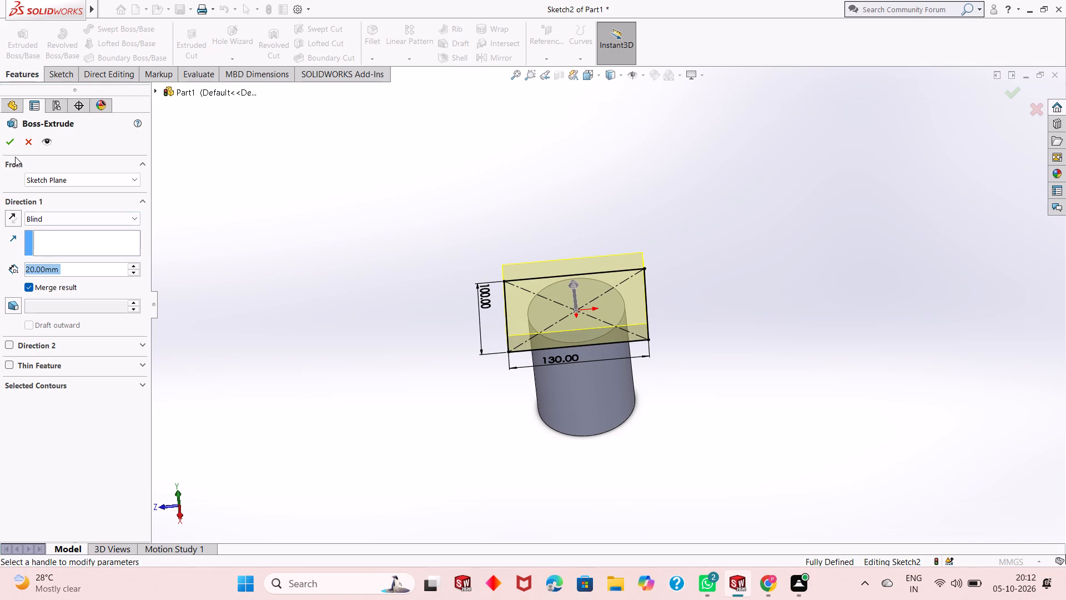
{"action": "left_click", "coordinate": [7, 136]}
{"action": "key", "text": "Escape"}
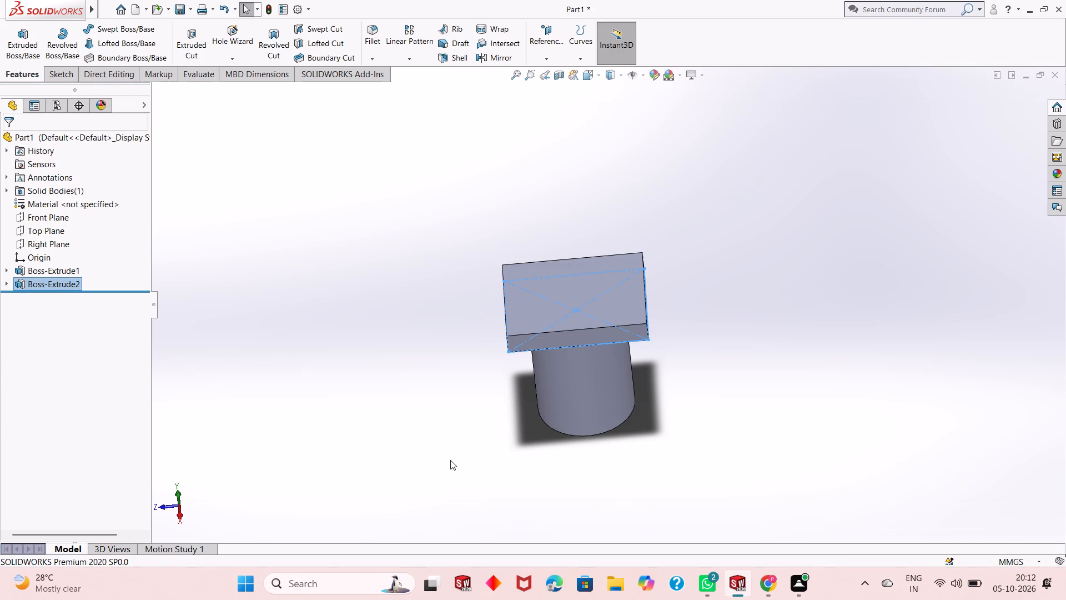
Examine the rectangular plate and the cylinder from below, above and the side.
{"action": "middle_click_drag", "start_coordinate": [449, 468], "coordinate": [447, 254]}
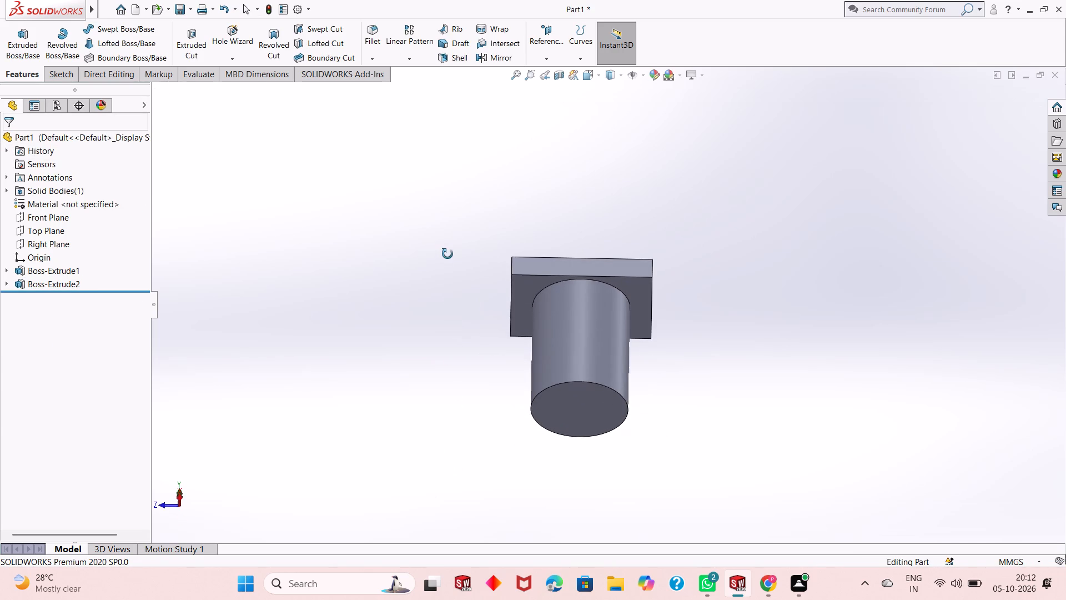
{"action": "middle_click_drag", "start_coordinate": [447, 254], "coordinate": [468, 420]}
{"action": "middle_click_drag", "start_coordinate": [600, 257], "coordinate": [586, 343]}
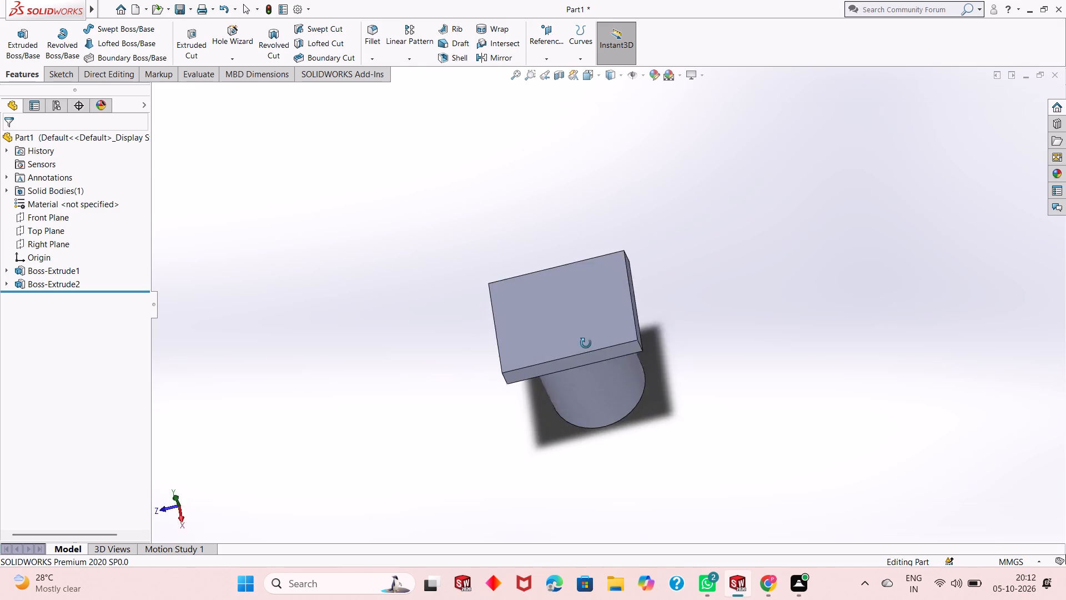
{"action": "middle_click_drag", "start_coordinate": [586, 343], "coordinate": [589, 329]}
{"action": "scroll", "coordinate": [586, 310], "scroll_direction": "down", "scroll_amount": 3}
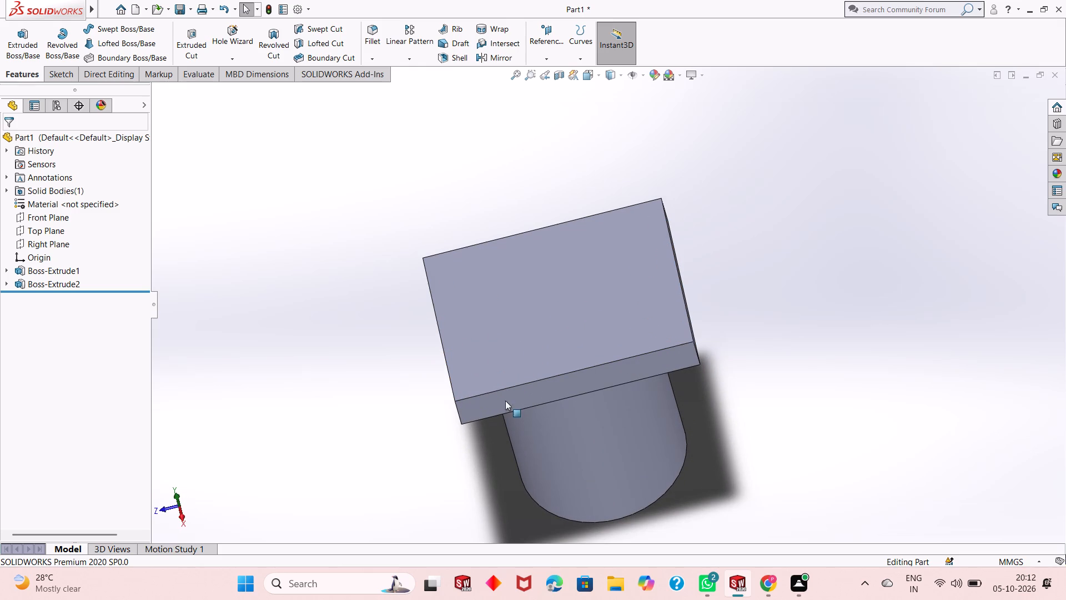
{"action": "scroll", "coordinate": [479, 506], "scroll_direction": "up", "scroll_amount": 2}
{"action": "middle_click_drag", "start_coordinate": [508, 462], "coordinate": [534, 339]}
{"action": "scroll", "coordinate": [534, 338], "scroll_direction": "up", "scroll_amount": 1}
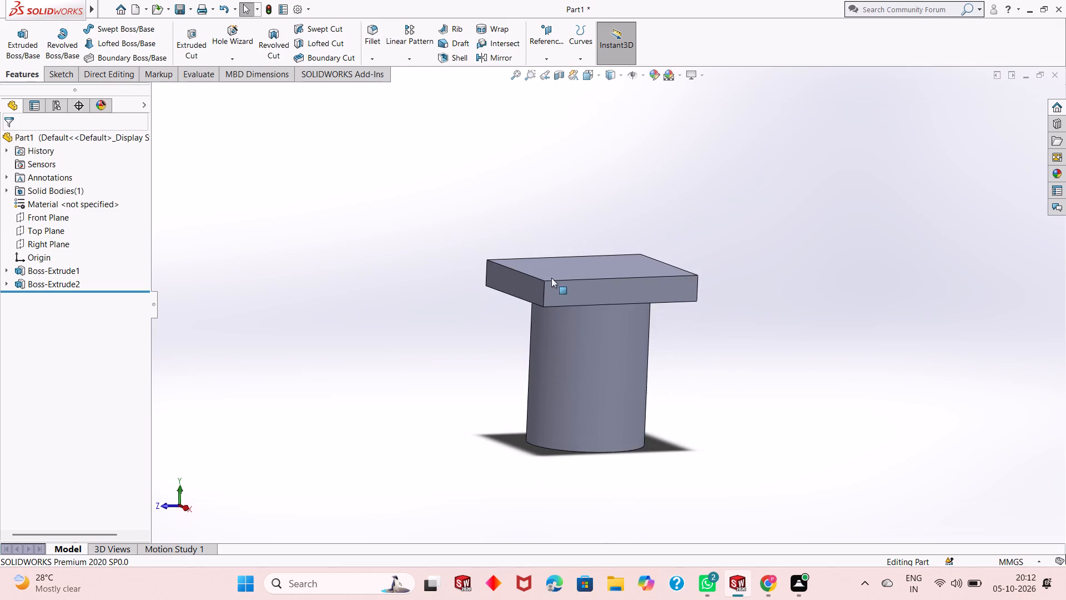
Examine the plate and cylinder from above, from the side and from below.
{"action": "scroll", "coordinate": [567, 229], "scroll_direction": "down", "scroll_amount": 2}
{"action": "middle_click_drag", "start_coordinate": [506, 432], "coordinate": [507, 457]}
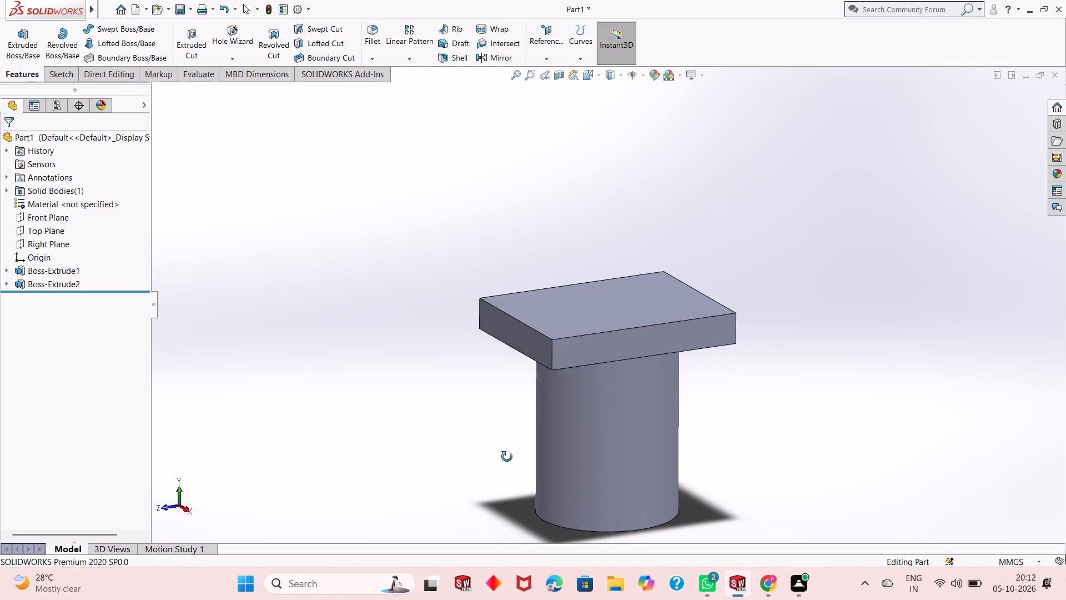
{"action": "middle_click_drag", "start_coordinate": [507, 457], "coordinate": [502, 477]}
{"action": "scroll", "coordinate": [496, 435], "scroll_direction": "up", "scroll_amount": 2}
{"action": "middle_click_drag", "start_coordinate": [685, 395], "coordinate": [662, 349]}
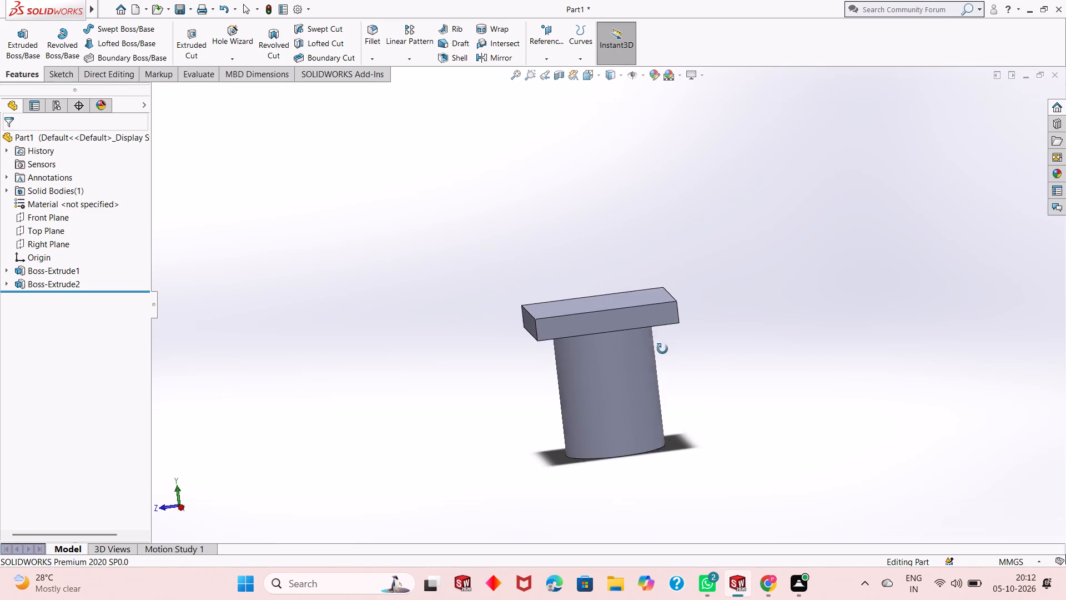
{"action": "middle_click_drag", "start_coordinate": [662, 349], "coordinate": [601, 222]}
{"action": "scroll", "coordinate": [608, 272], "scroll_direction": "up", "scroll_amount": 1}
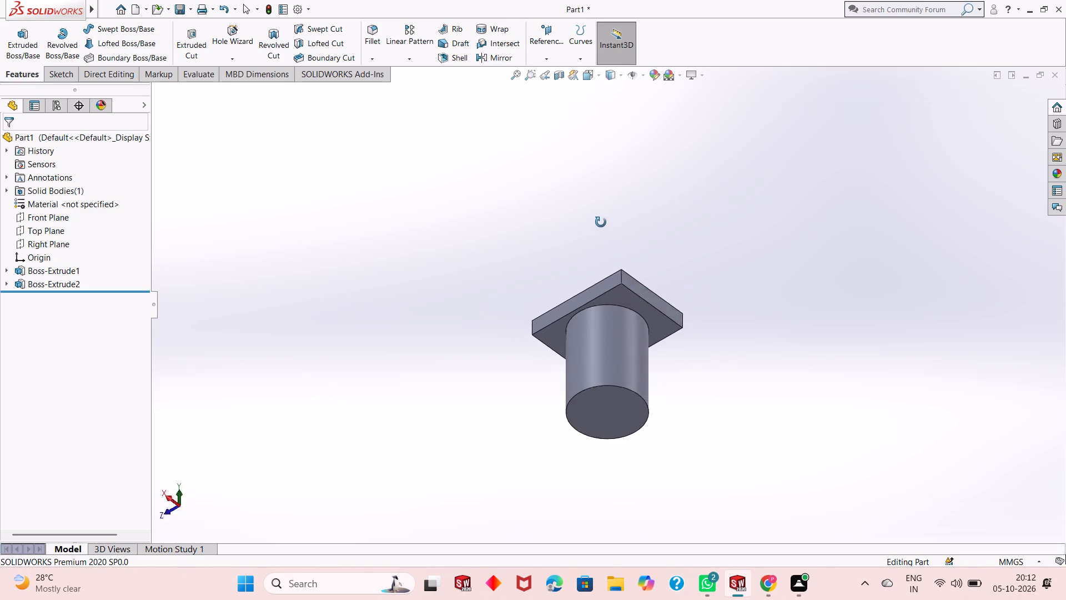
{"action": "middle_click_drag", "start_coordinate": [601, 222], "coordinate": [619, 332]}
{"action": "scroll", "coordinate": [610, 298], "scroll_direction": "down", "scroll_amount": 2}
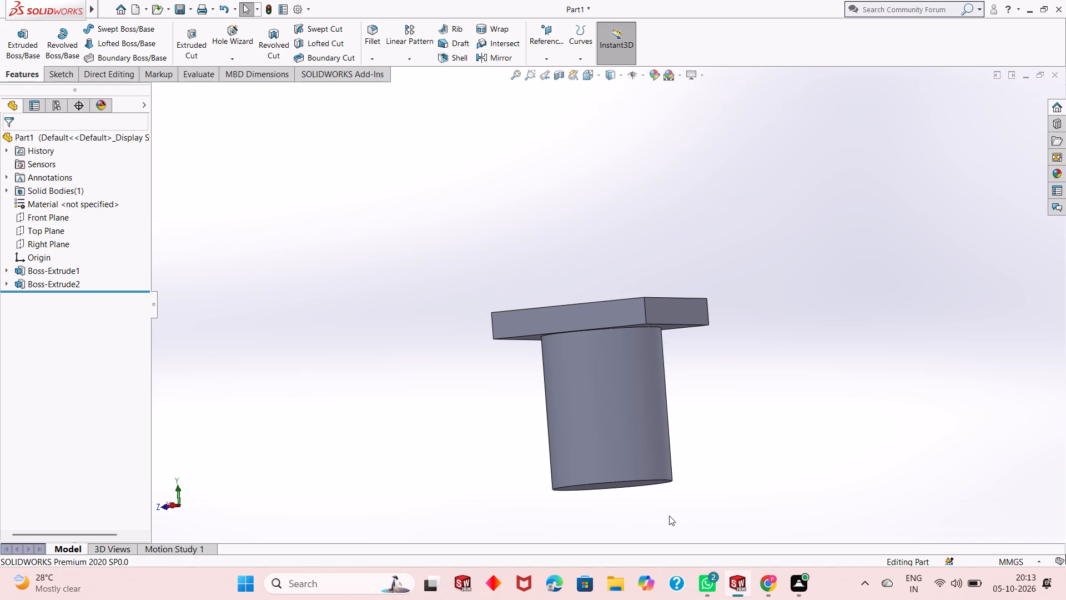
Start a new sketch on the plate's top face, viewed face-on with nothing selected.
{"action": "middle_click_drag", "start_coordinate": [627, 408], "coordinate": [658, 519]}
{"action": "scroll", "coordinate": [648, 408], "scroll_direction": "up", "scroll_amount": 1}
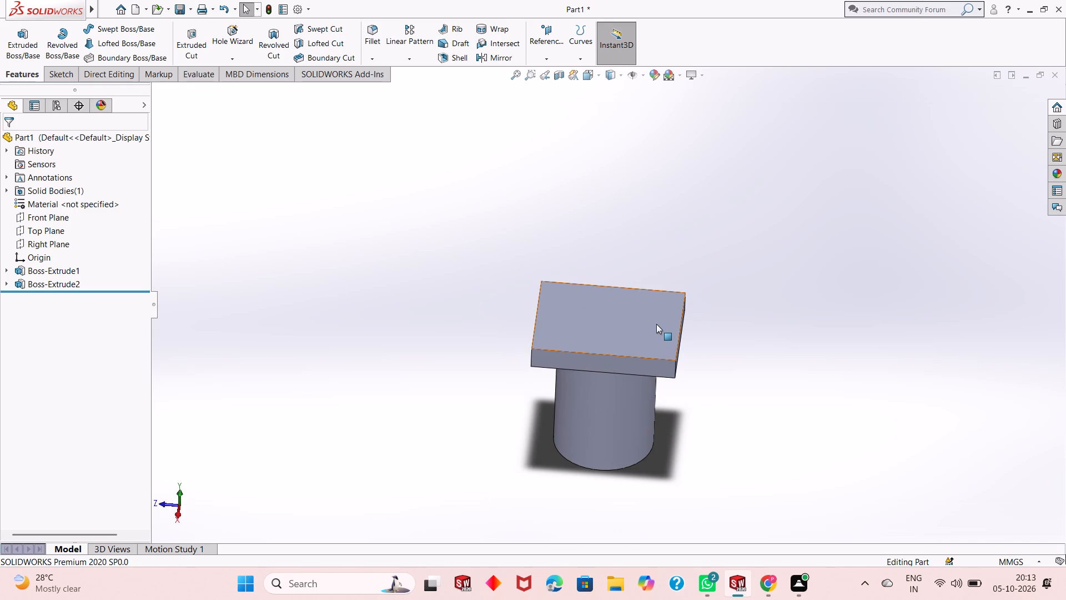
{"action": "left_click", "coordinate": [647, 326]}
{"action": "left_click", "coordinate": [698, 293]}
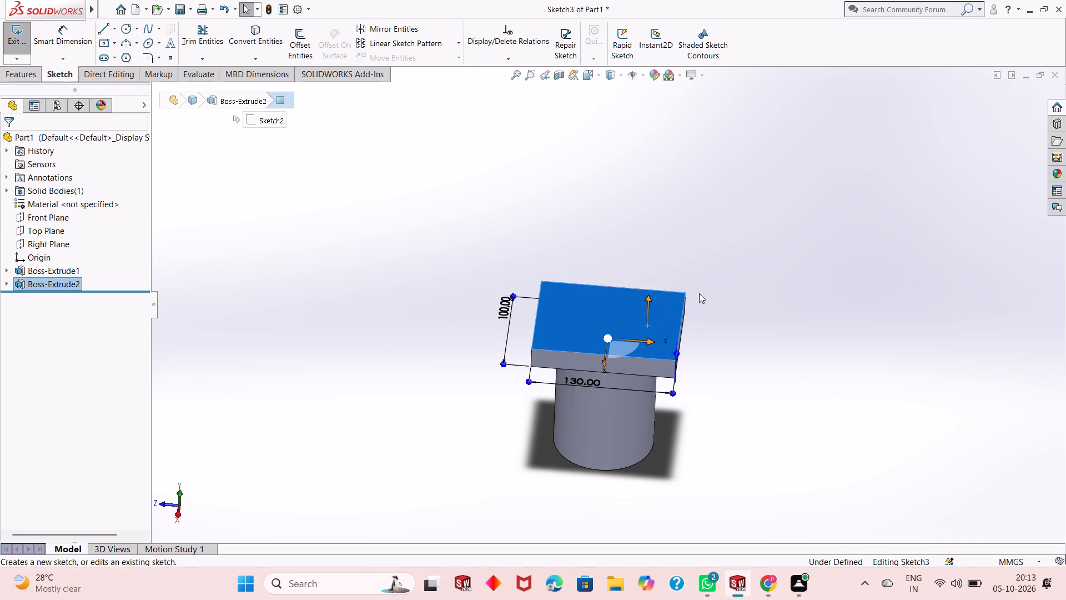
{"action": "key", "text": "ctrl+8"}
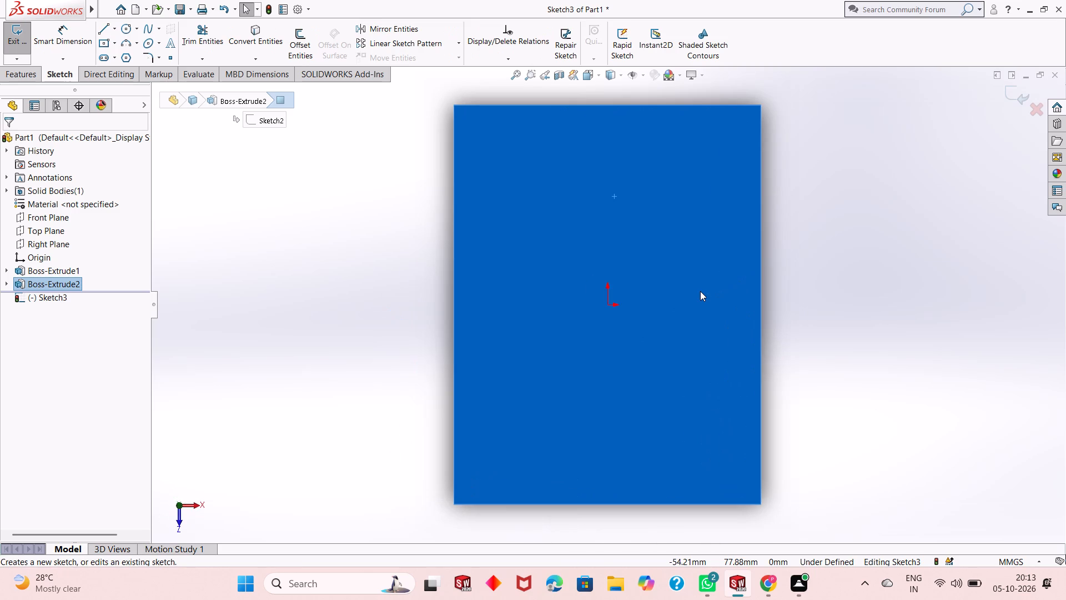
{"action": "key", "text": "Escape"}
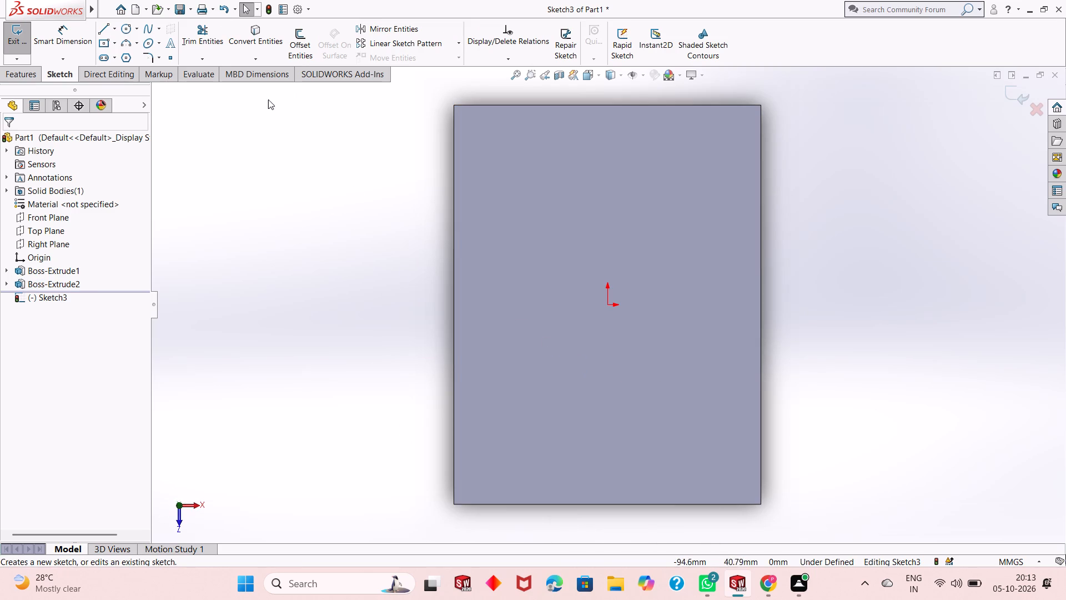
Sketch three aligned circles along the plate's −Z short edge, about 26, 11 and 33 mm in diameter, the smallest in the middle.
{"action": "left_click", "coordinate": [125, 31]}
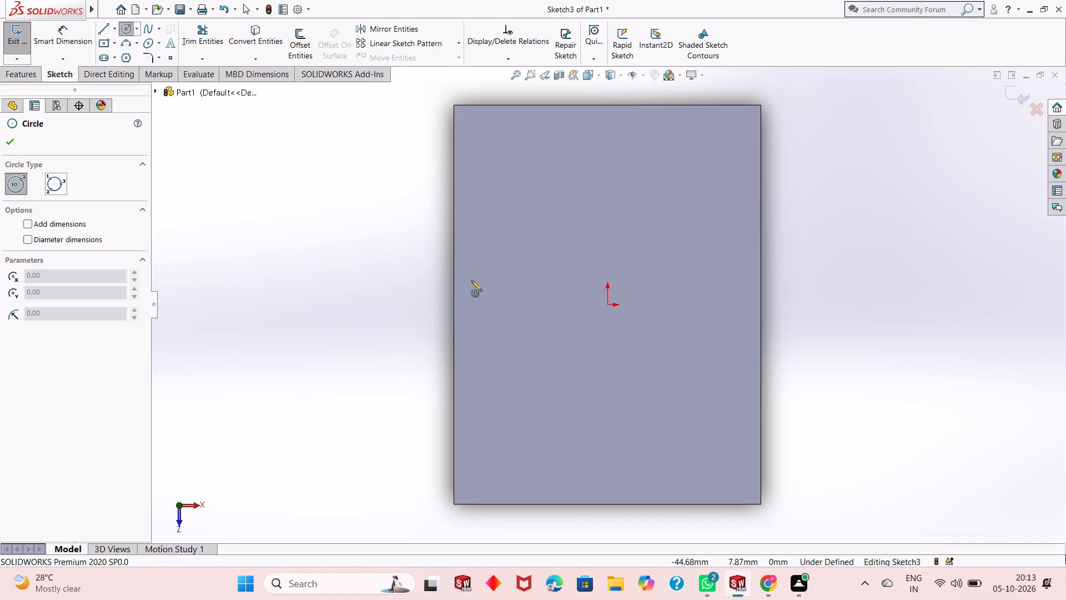
{"action": "middle_click_drag", "start_coordinate": [540, 417], "coordinate": [688, 328]}
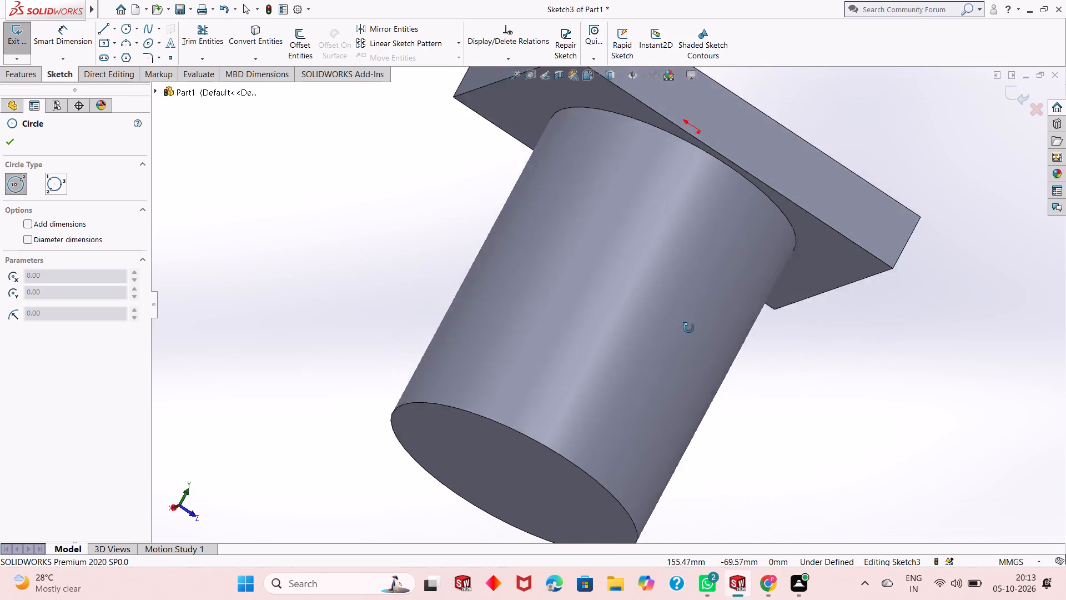
{"action": "middle_click_drag", "start_coordinate": [688, 328], "coordinate": [666, 540]}
{"action": "middle_click_drag", "start_coordinate": [702, 270], "coordinate": [685, 305]}
{"action": "scroll", "coordinate": [648, 279], "scroll_direction": "down", "scroll_amount": 2}
{"action": "scroll", "coordinate": [477, 263], "scroll_direction": "up", "scroll_amount": 1}
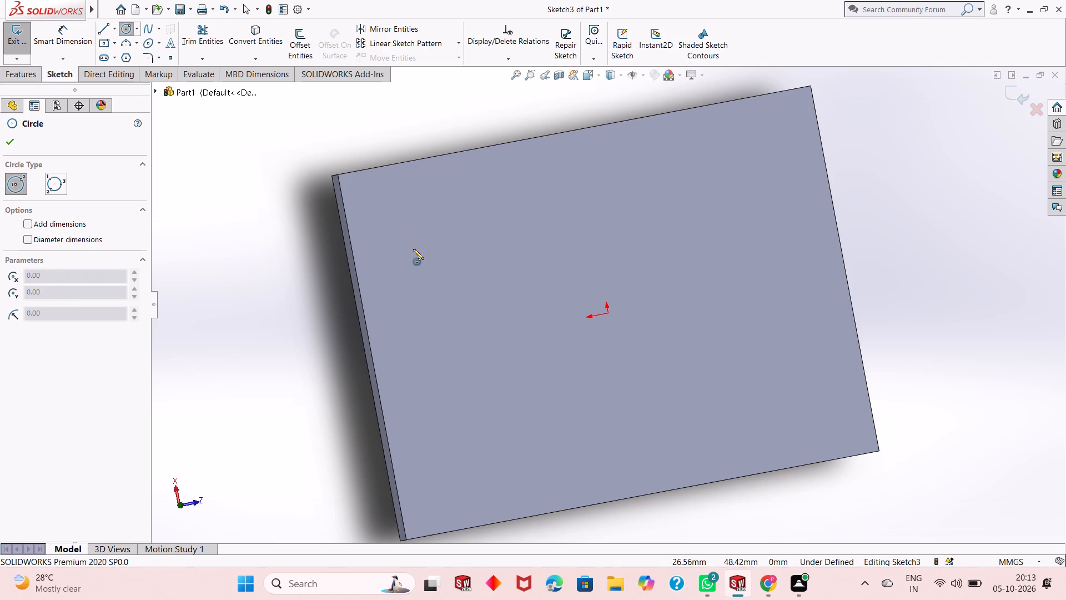
{"action": "left_click", "coordinate": [419, 246]}
{"action": "left_click", "coordinate": [434, 291]}
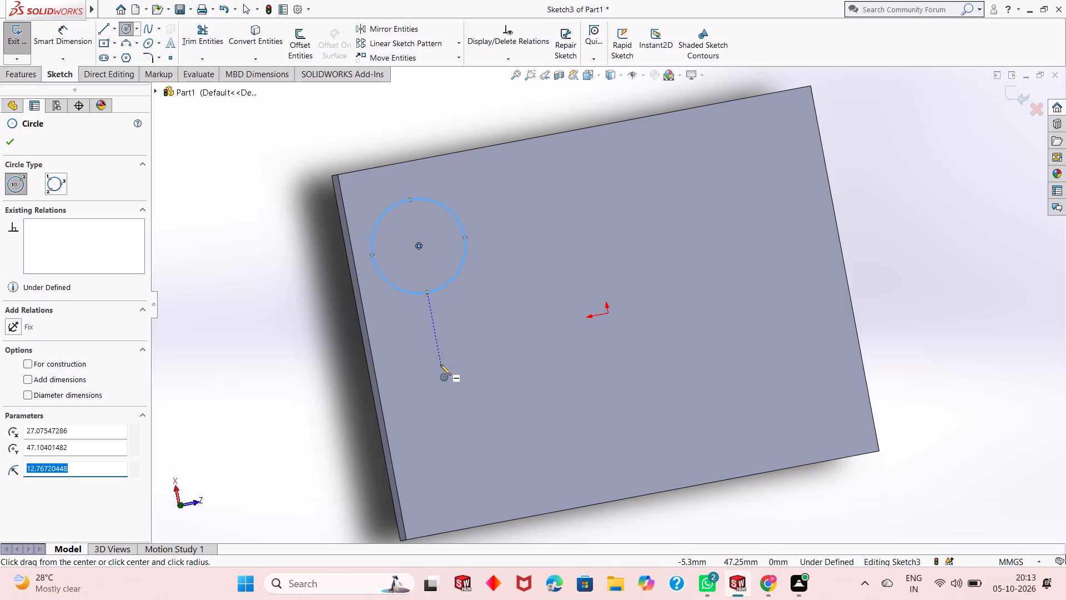
{"action": "left_click", "coordinate": [440, 364]}
{"action": "left_click", "coordinate": [444, 341]}
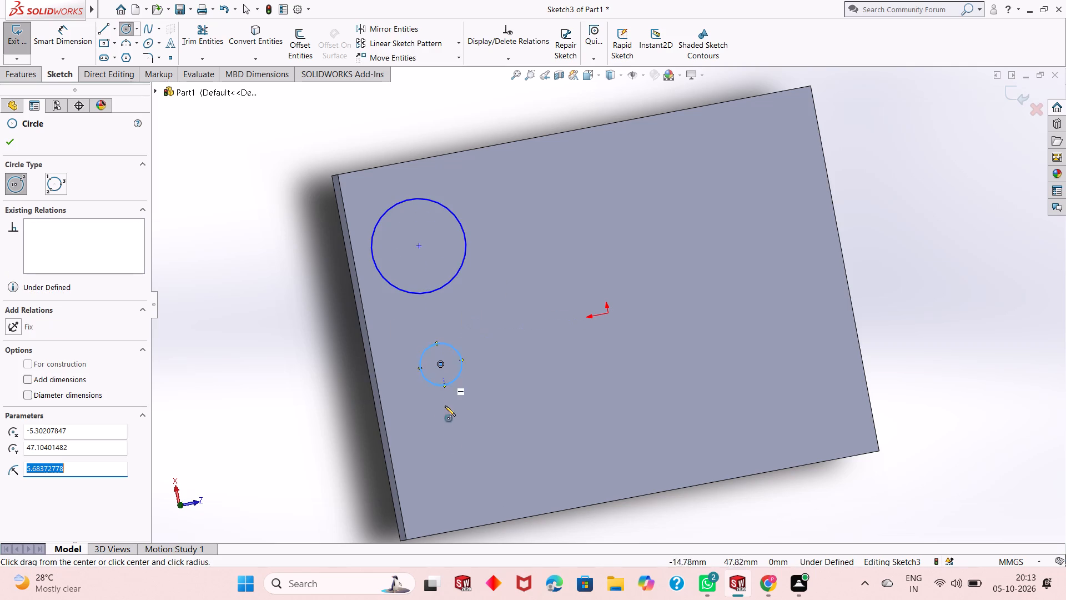
{"action": "left_click", "coordinate": [463, 474]}
{"action": "left_click", "coordinate": [481, 417]}
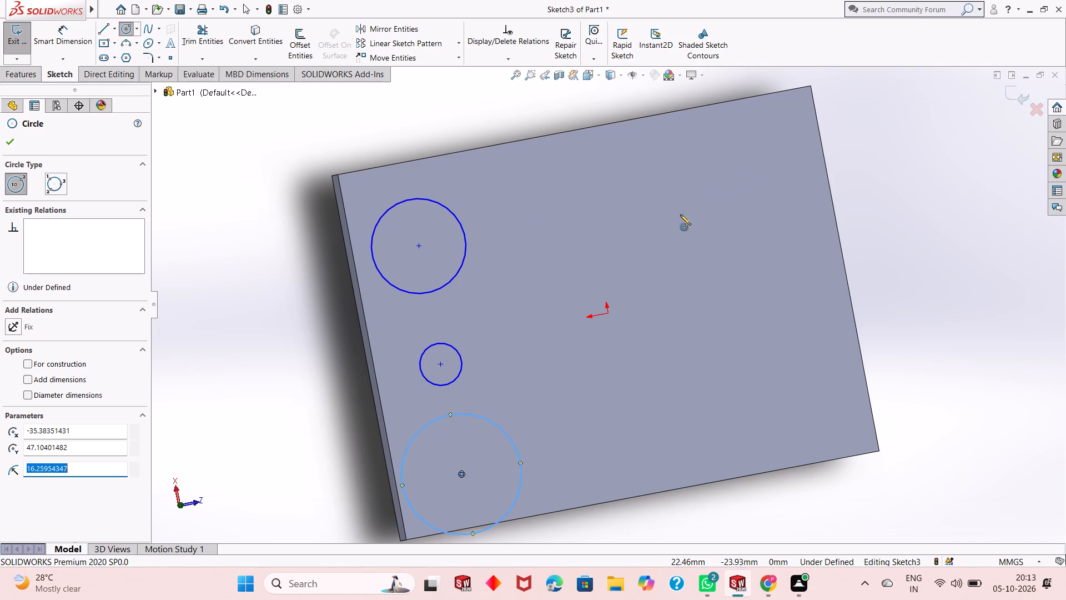
Sketch three matching circles along the opposite +Z short edge, about 24, 15 and 26 mm in diameter, aligned with the first row.
{"action": "left_click", "coordinate": [727, 187]}
{"action": "left_click", "coordinate": [739, 146]}
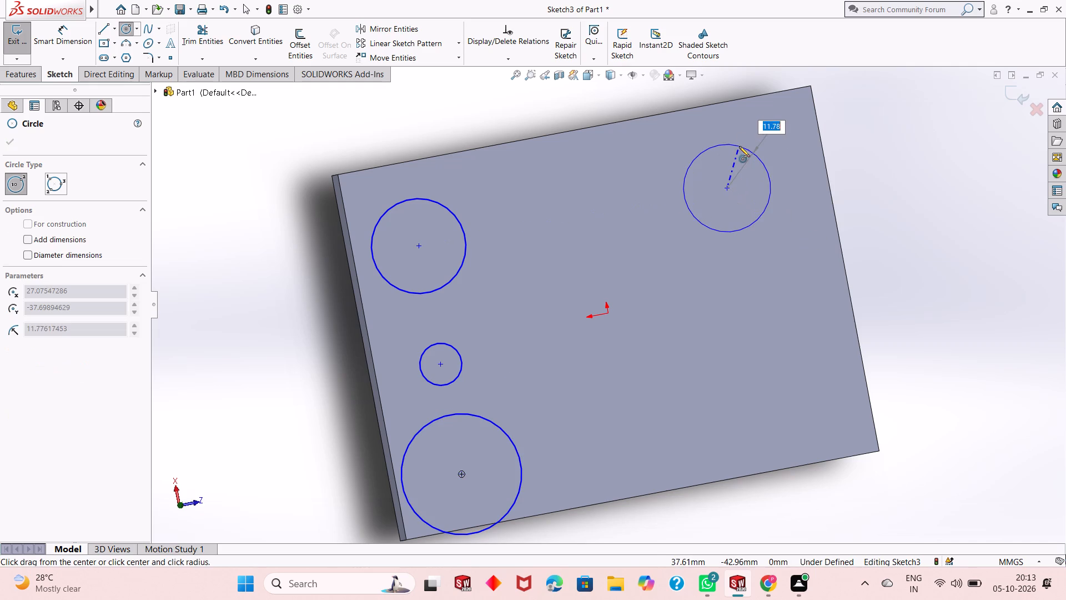
{"action": "left_click", "coordinate": [751, 307]}
{"action": "left_click", "coordinate": [755, 279]}
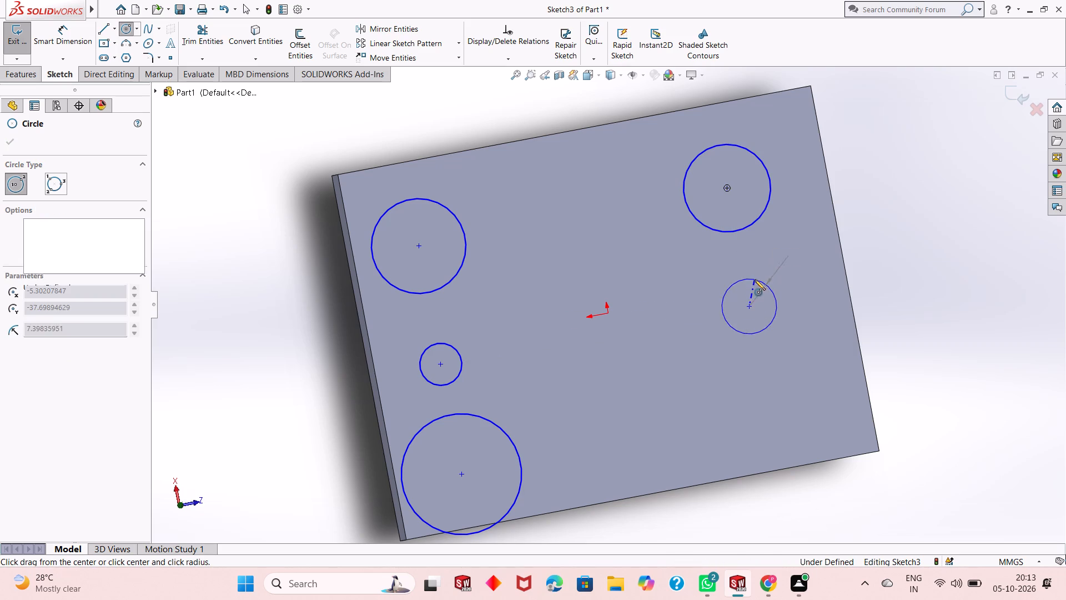
{"action": "left_click", "coordinate": [770, 416]}
{"action": "left_click", "coordinate": [785, 370]}
{"action": "scroll", "coordinate": [634, 344], "scroll_direction": "up", "scroll_amount": 1}
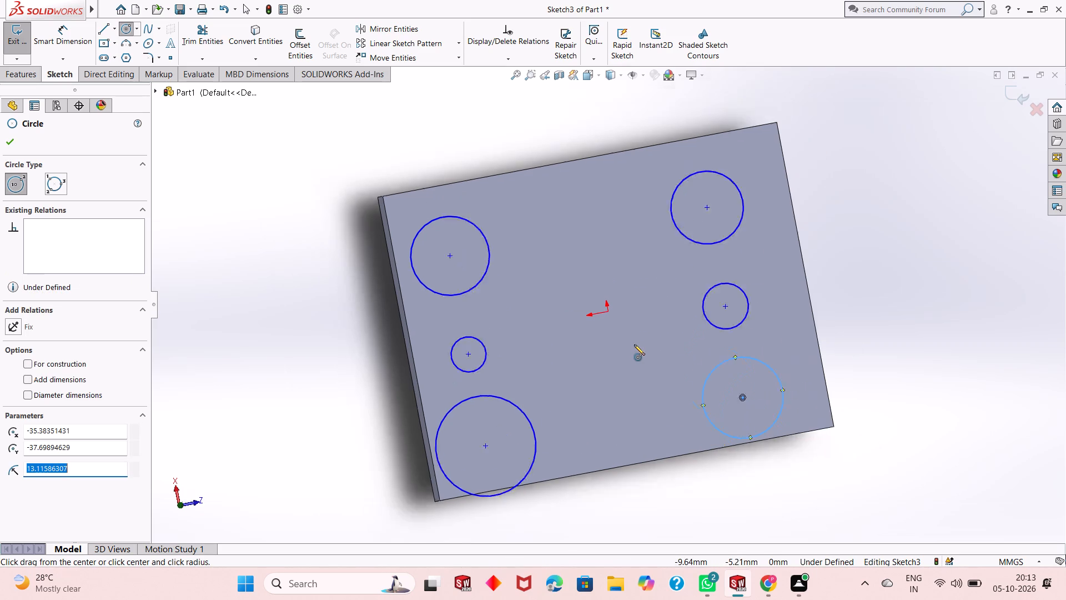
{"action": "scroll", "coordinate": [634, 344], "scroll_direction": "up", "scroll_amount": 1}
{"action": "right_click", "coordinate": [320, 293]}
{"action": "left_click", "coordinate": [338, 301]}
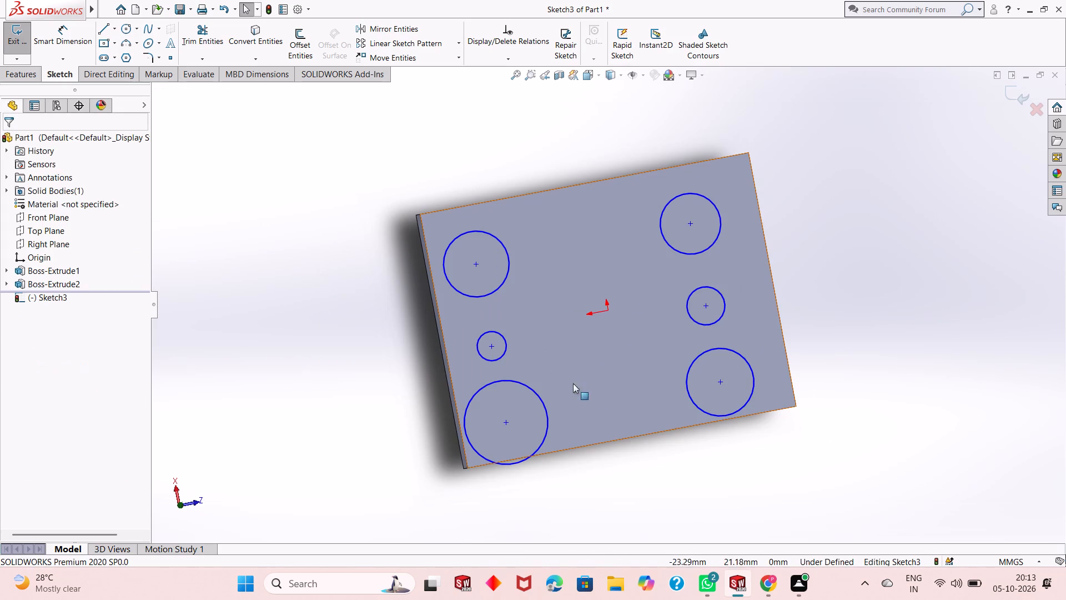
Dimension the two corner circles along the −Z short edge to a diameter of 30 mm each.
{"action": "middle_click_drag", "start_coordinate": [591, 392], "coordinate": [583, 431]}
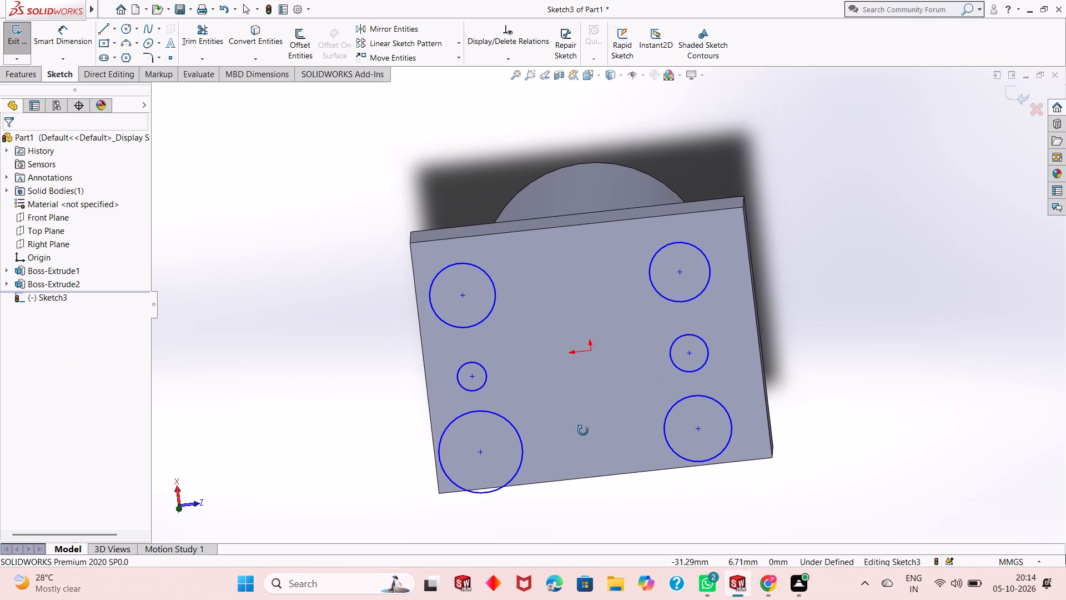
{"action": "middle_click_drag", "start_coordinate": [583, 431], "coordinate": [583, 432]}
{"action": "scroll", "coordinate": [581, 414], "scroll_direction": "up", "scroll_amount": 1}
{"action": "middle_click_drag", "start_coordinate": [595, 379], "coordinate": [599, 333]}
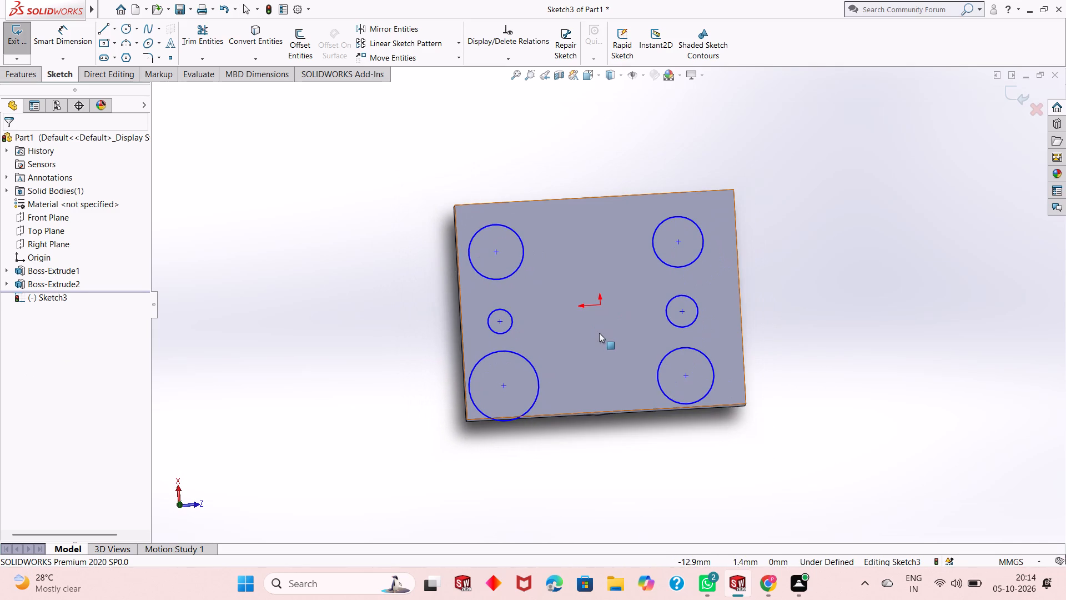
{"action": "left_click", "coordinate": [74, 40]}
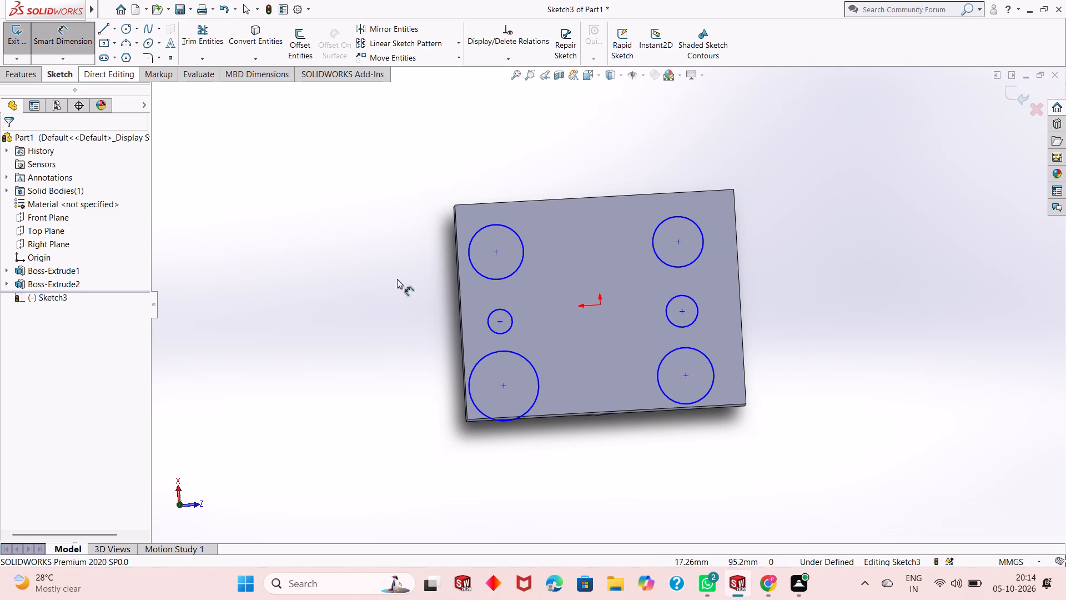
{"action": "left_click", "coordinate": [507, 280]}
{"action": "left_click", "coordinate": [357, 334]}
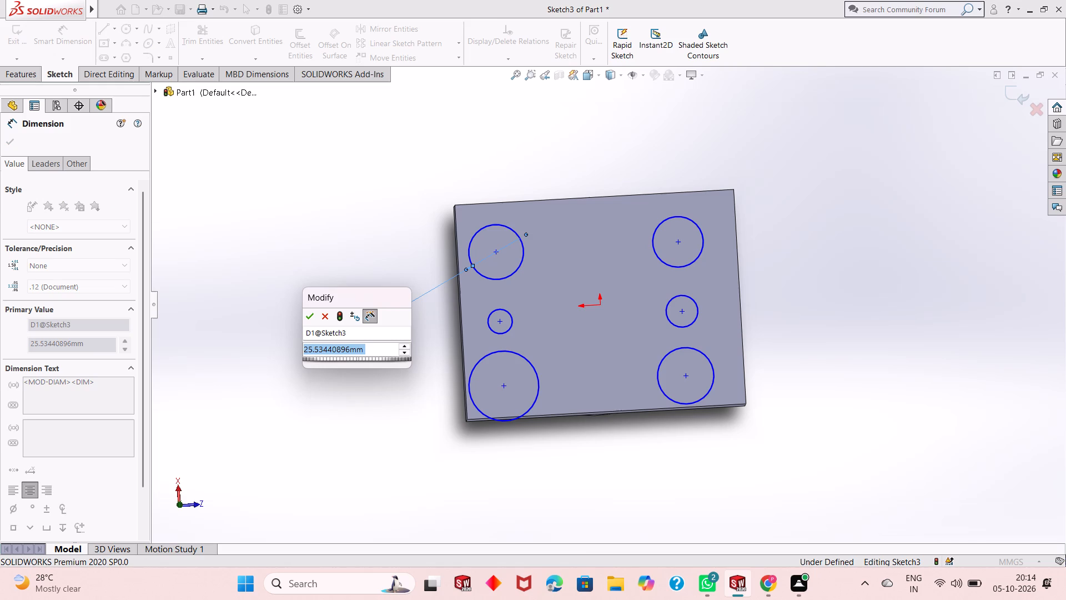
{"action": "type", "text": "30"}
{"action": "key", "text": "Return"}
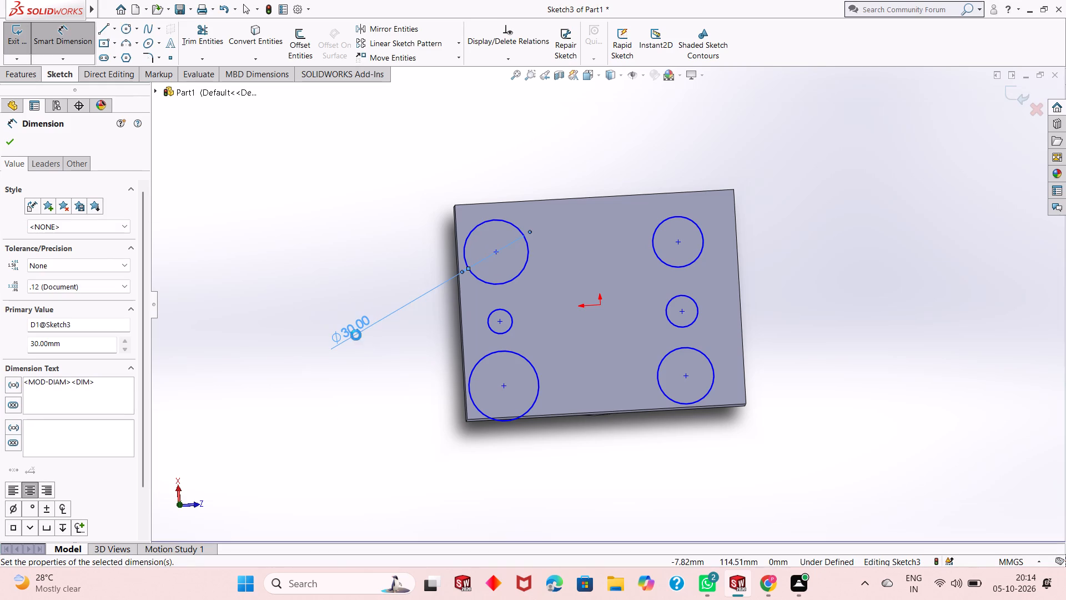
{"action": "left_click", "coordinate": [505, 421]}
{"action": "left_click", "coordinate": [455, 465]}
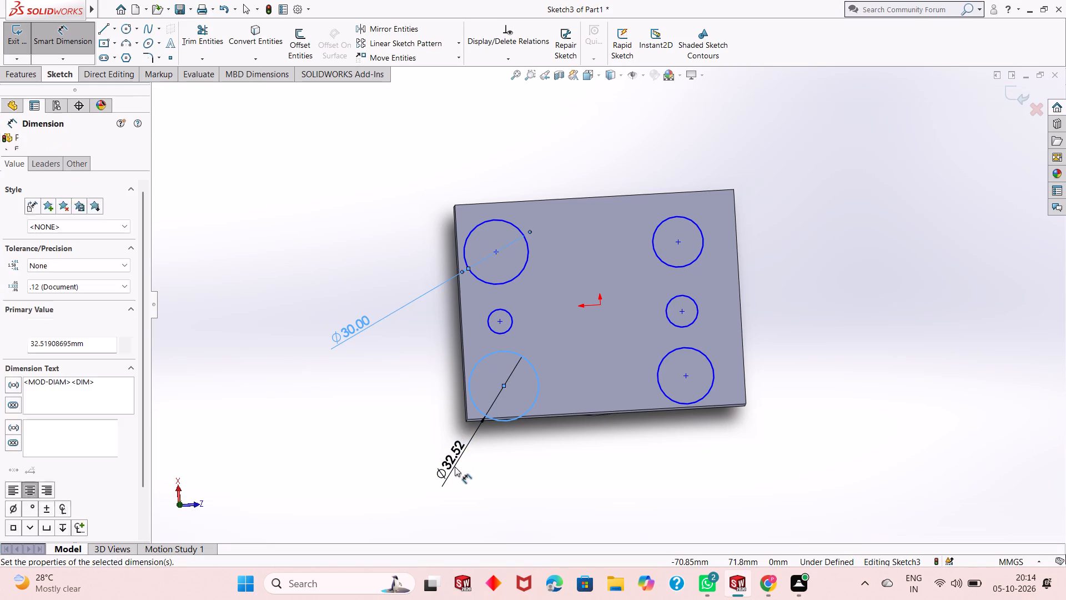
{"action": "type", "text": "30"}
{"action": "key", "text": "Return"}
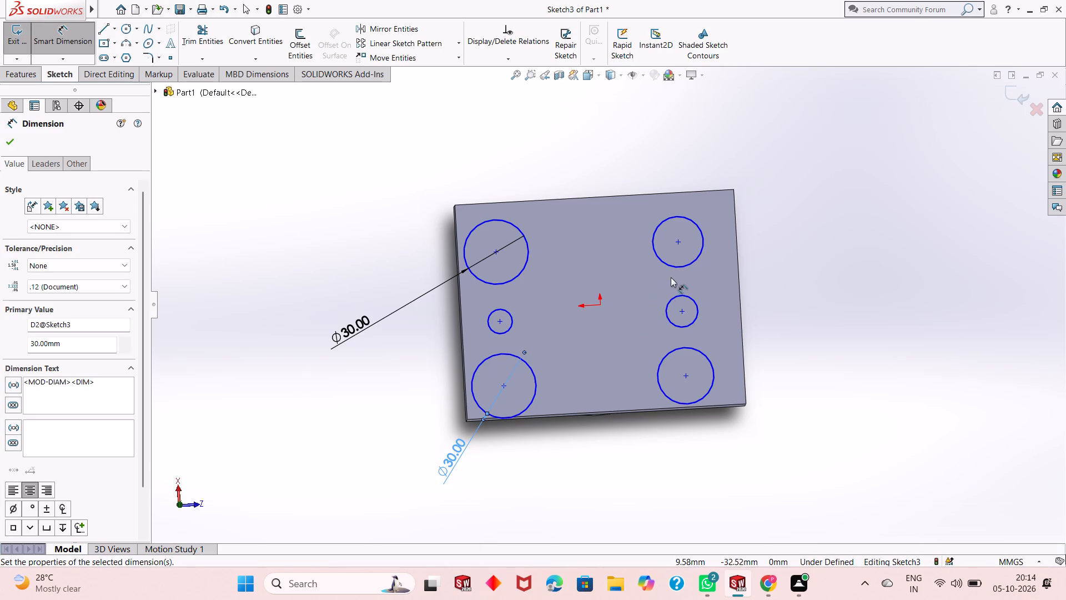
Dimension the two corner circles along the +Z short edge to a diameter of 30 mm each.
{"action": "left_click", "coordinate": [687, 263]}
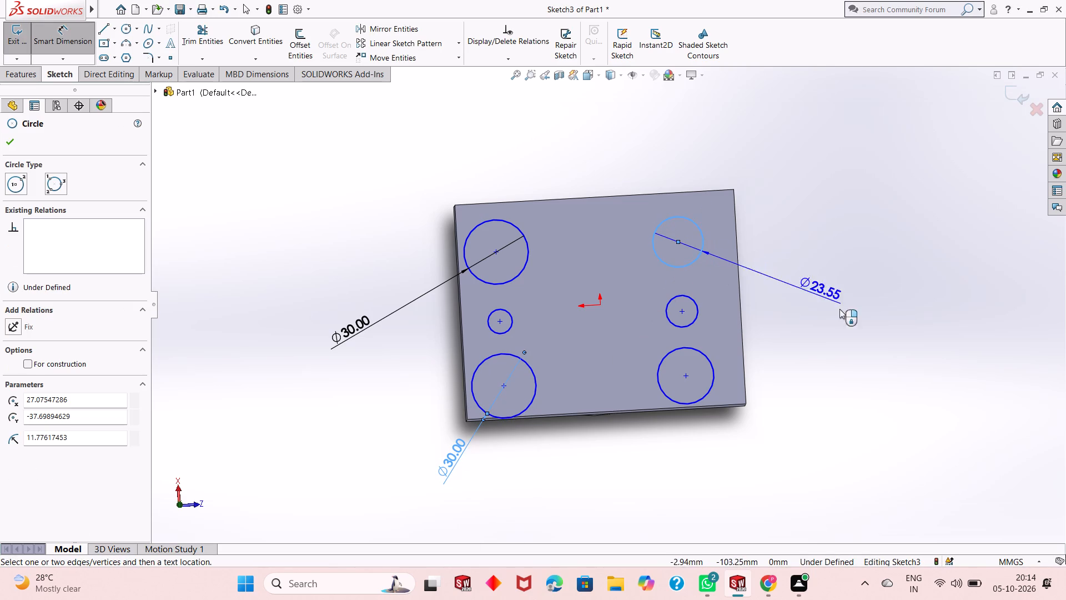
{"action": "left_click", "coordinate": [853, 317]}
{"action": "type", "text": "30"}
{"action": "key", "text": "Return"}
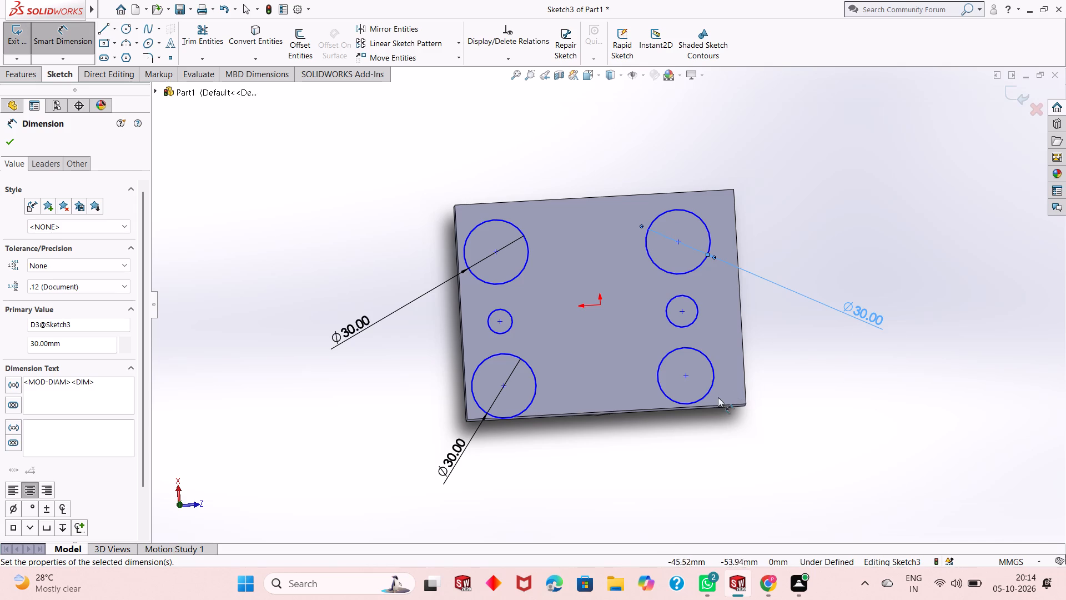
{"action": "left_click", "coordinate": [712, 387]}
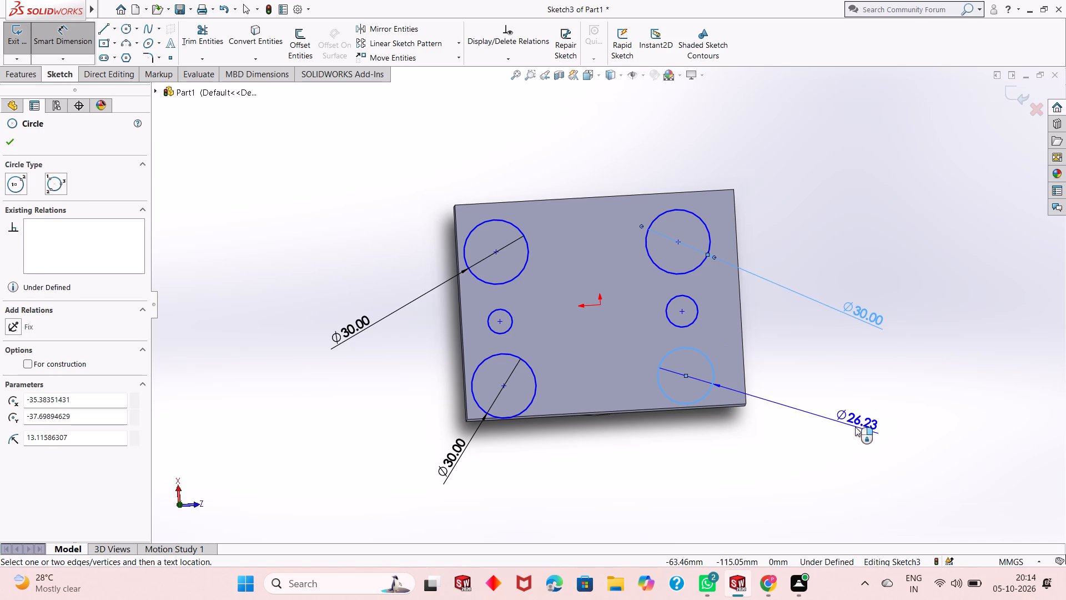
{"action": "left_click", "coordinate": [855, 427]}
{"action": "type", "text": "30"}
{"action": "key", "text": "Return"}
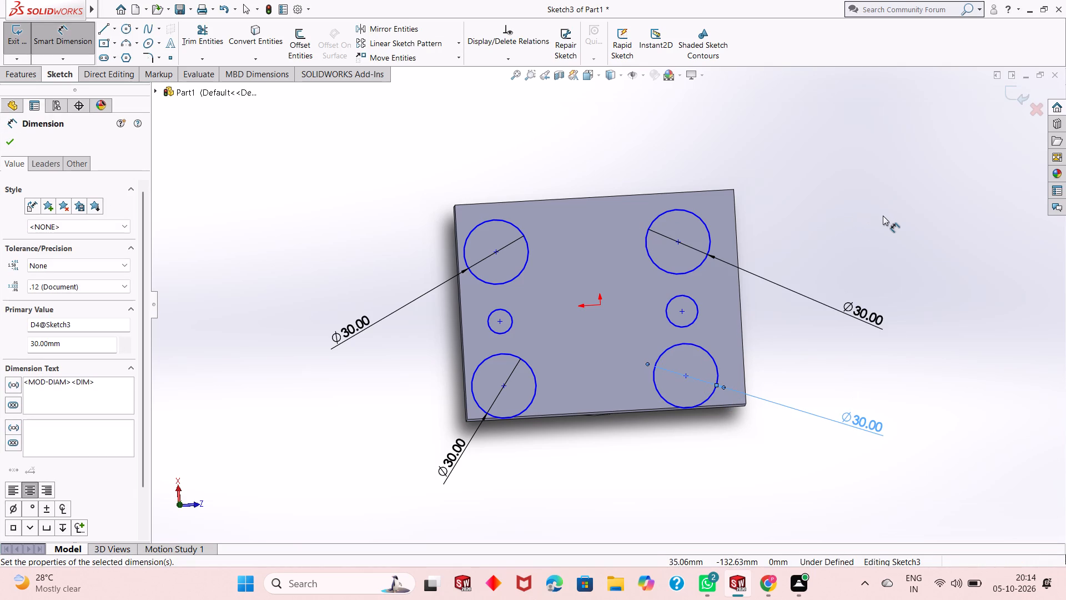
Dimension the middle circle of each row to a diameter of 20 mm.
{"action": "left_click", "coordinate": [695, 317]}
{"action": "left_click", "coordinate": [861, 372]}
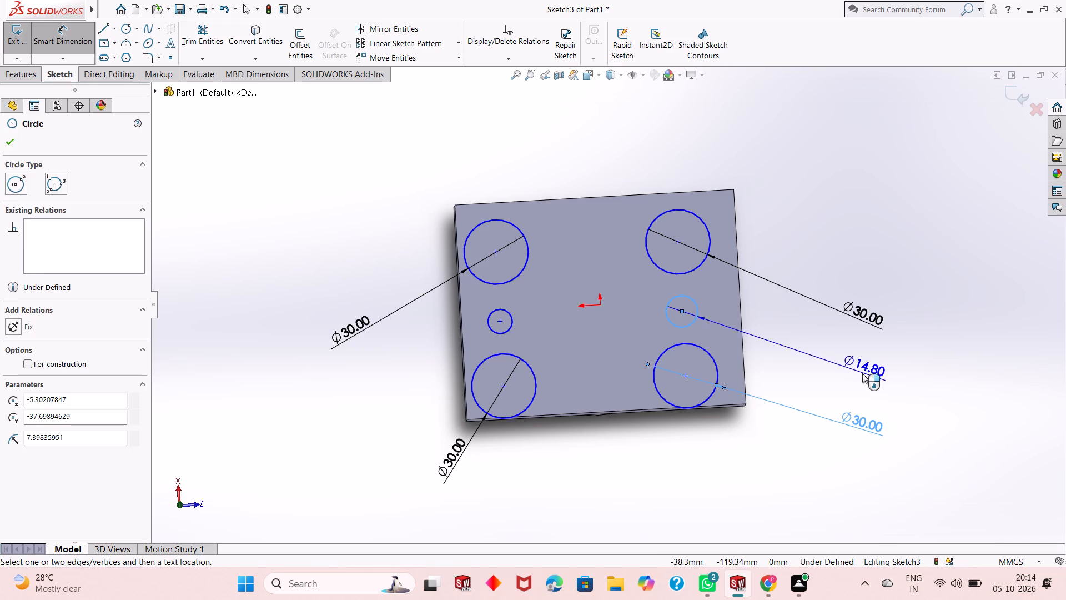
{"action": "type", "text": "20"}
{"action": "key", "text": "Return"}
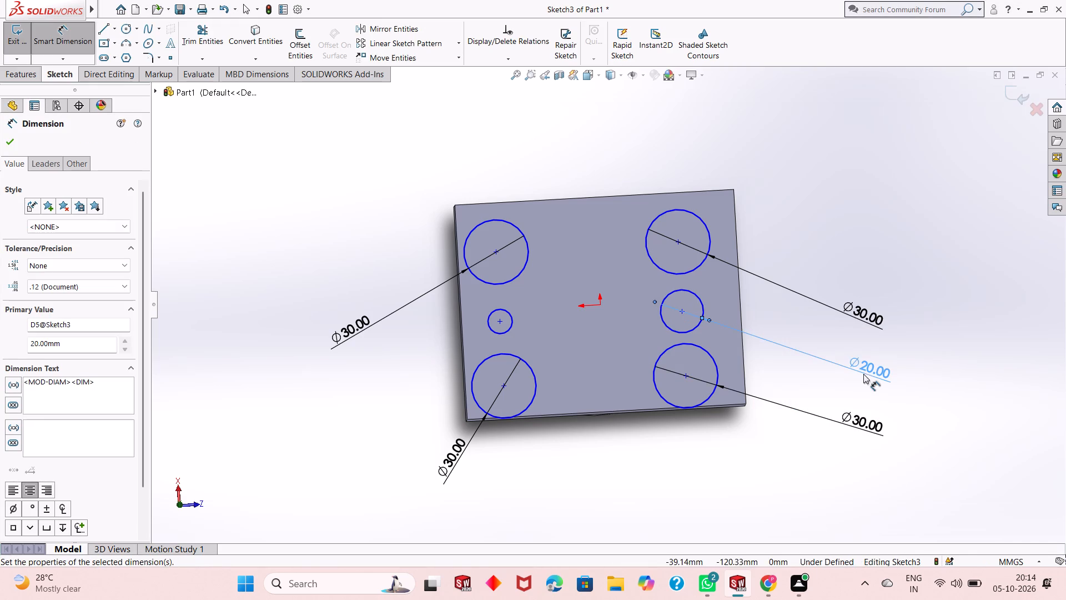
{"action": "left_click", "coordinate": [496, 333]}
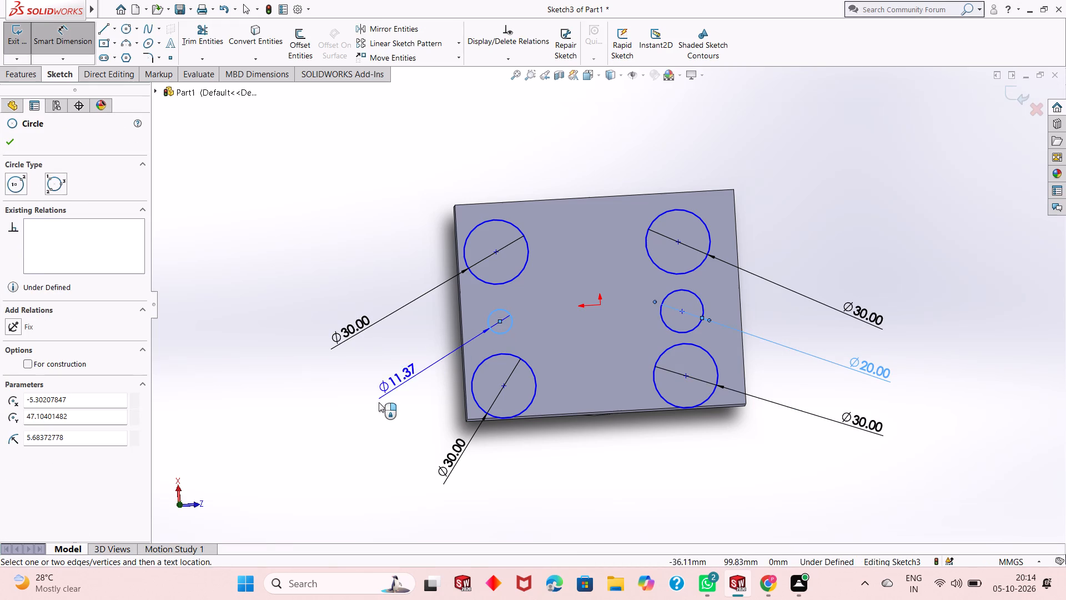
{"action": "left_click", "coordinate": [374, 406]}
{"action": "type", "text": "20"}
{"action": "key", "text": "Return"}
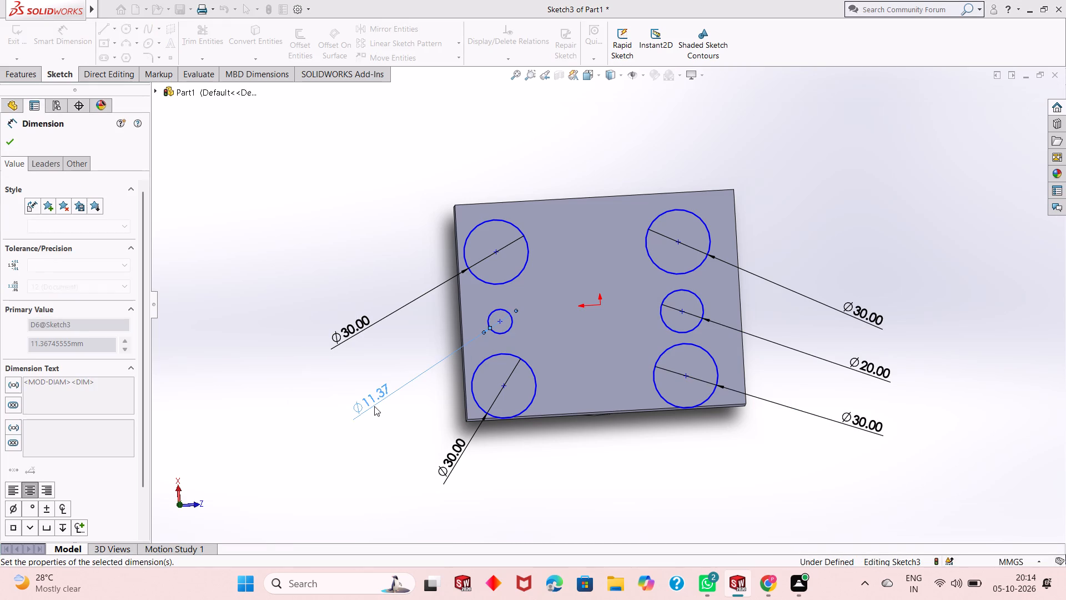
Dimension the centre of the −X/−Z corner circle 30 mm from the plate's −Z edge and 30 mm from its −X edge.
{"action": "scroll", "coordinate": [530, 362], "scroll_direction": "up", "scroll_amount": 1}
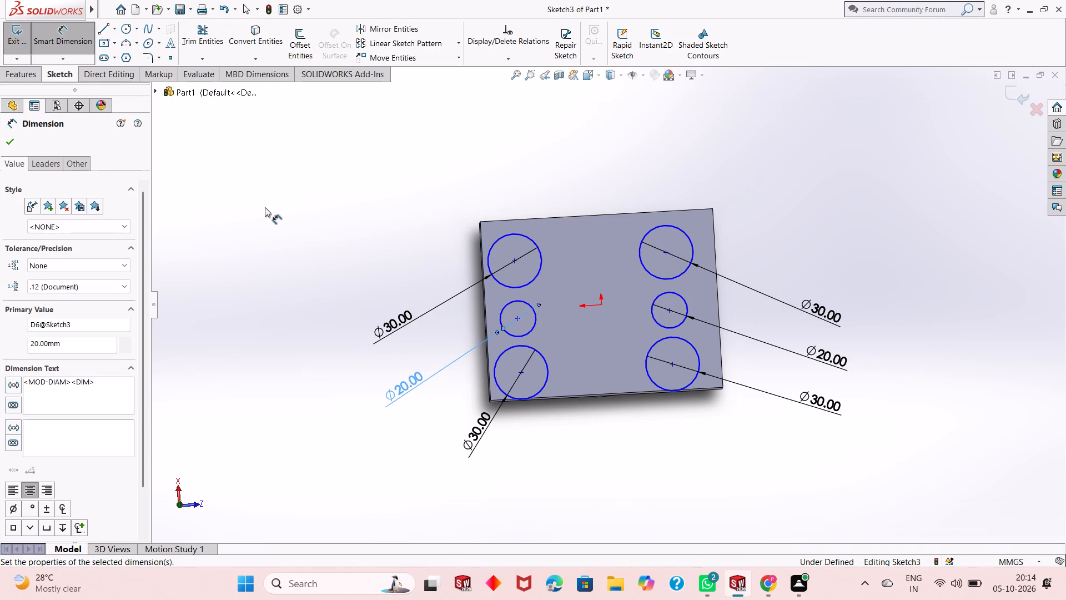
{"action": "left_click", "coordinate": [522, 369]}
{"action": "left_click", "coordinate": [488, 351]}
{"action": "left_click", "coordinate": [536, 478]}
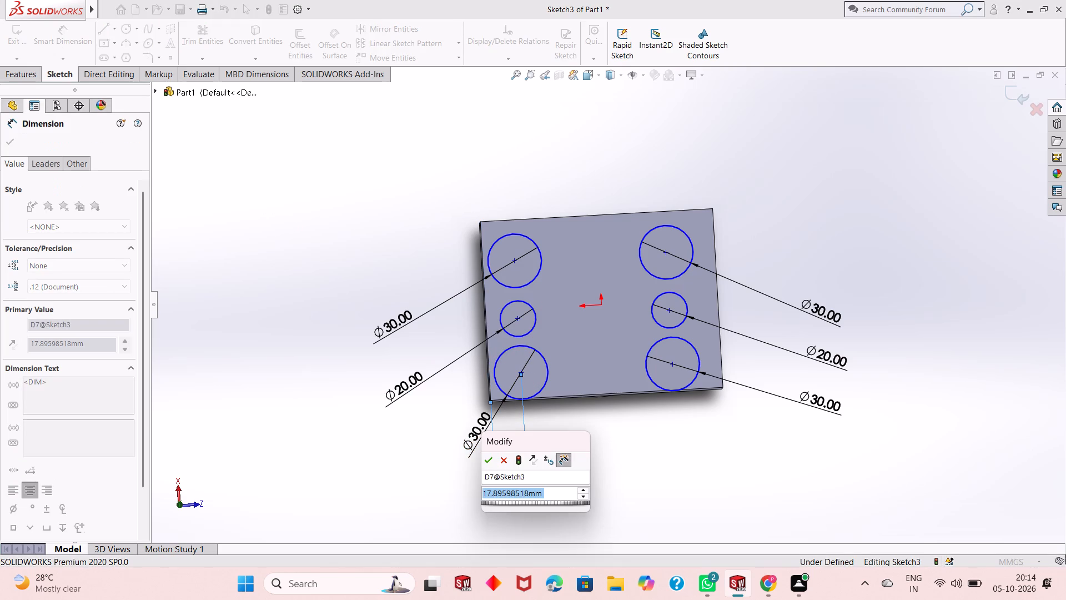
{"action": "type", "text": "30"}
{"action": "key", "text": "Return"}
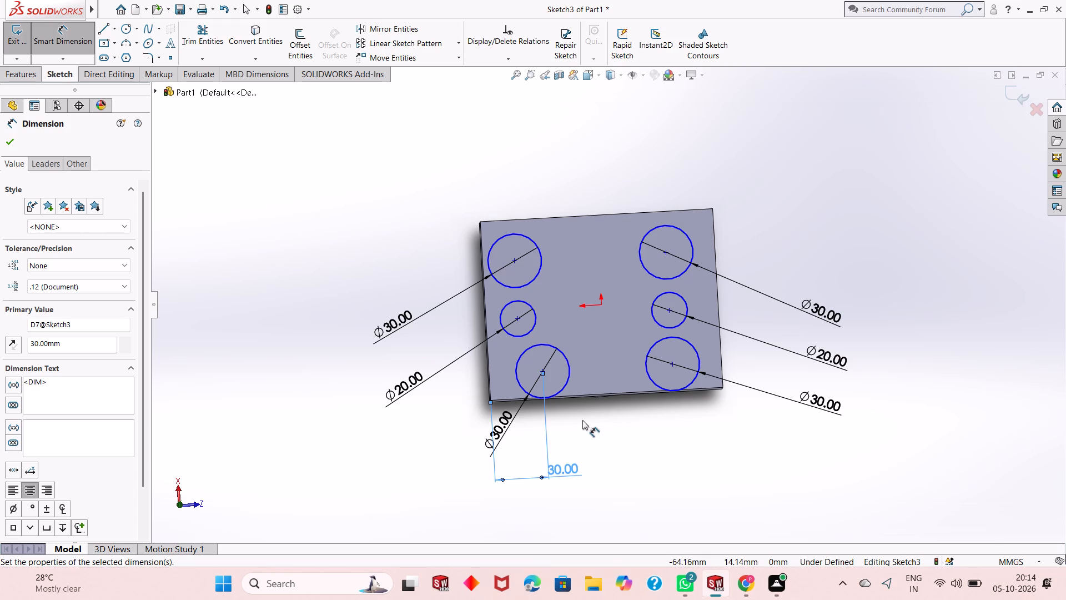
{"action": "left_click", "coordinate": [545, 371]}
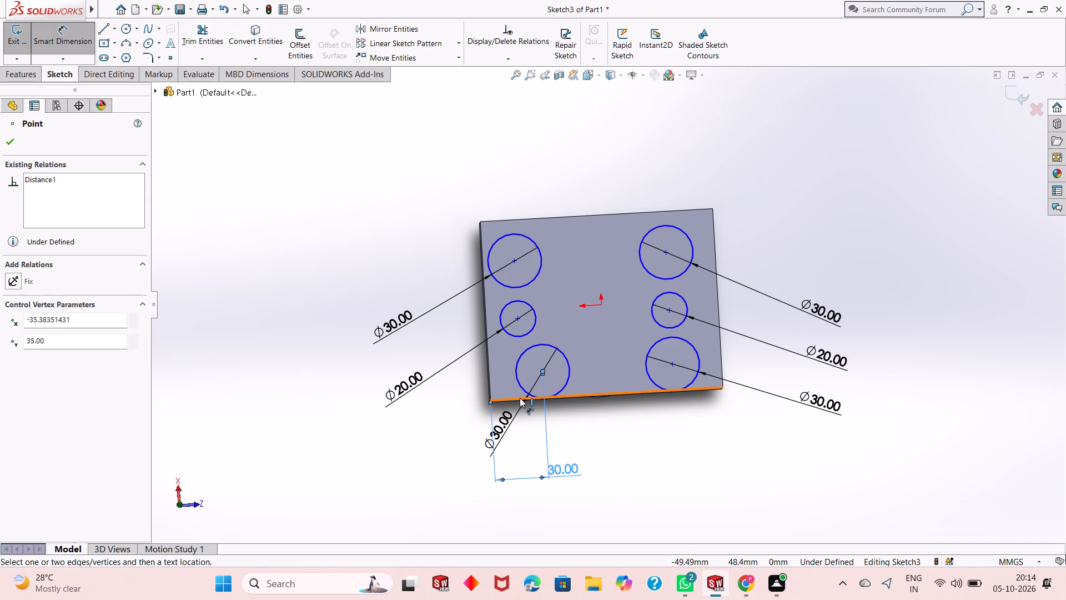
{"action": "left_click", "coordinate": [519, 398]}
{"action": "left_click", "coordinate": [461, 407]}
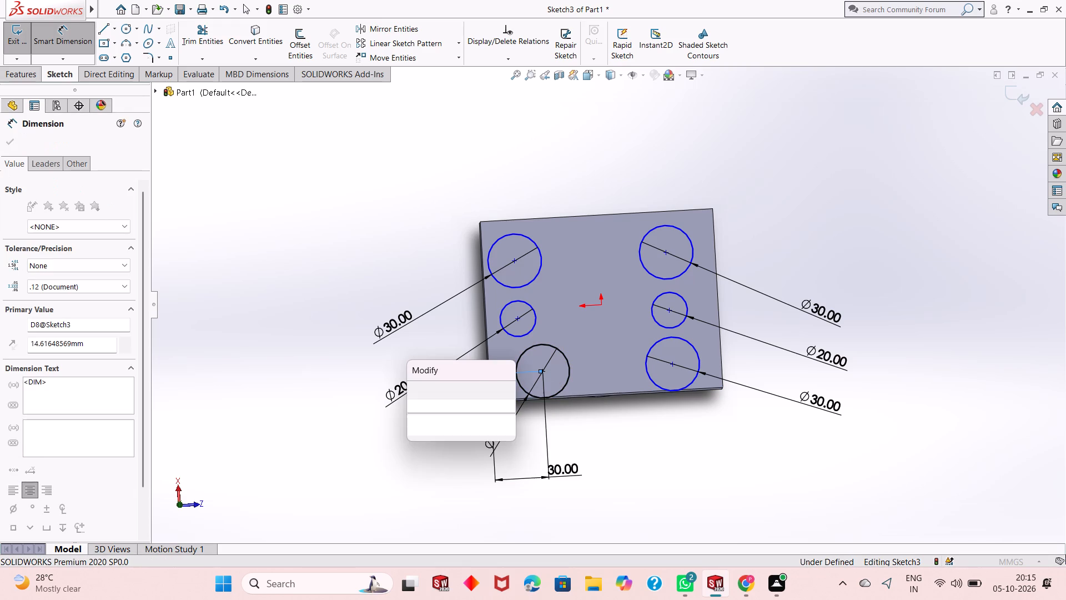
{"action": "type", "text": "30"}
{"action": "key", "text": "Return"}
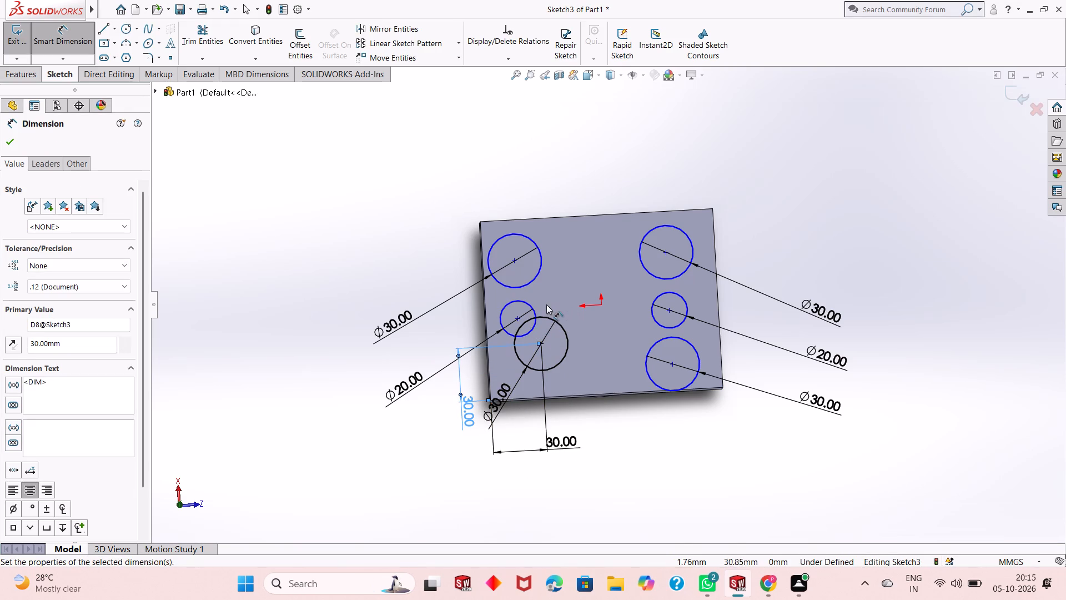
Dimension the centre of the +X/−Z corner circle 30 mm from the plate's +X and −Z edges, and exit the sketch.
{"action": "scroll", "coordinate": [546, 304], "scroll_direction": "up", "scroll_amount": 2}
{"action": "scroll", "coordinate": [596, 321], "scroll_direction": "down", "scroll_amount": 1}
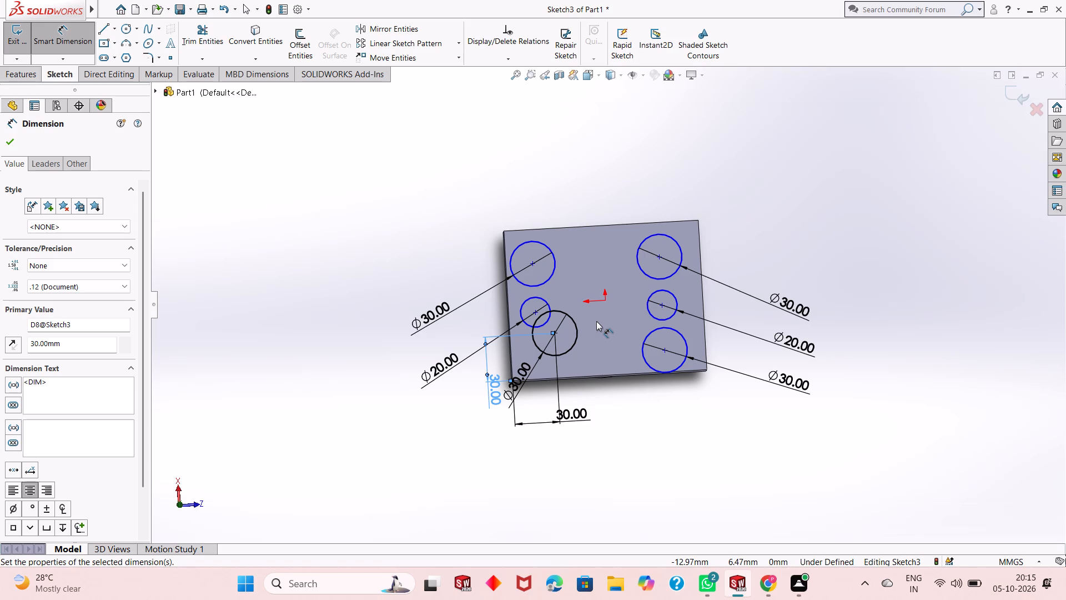
{"action": "left_click", "coordinate": [534, 266]}
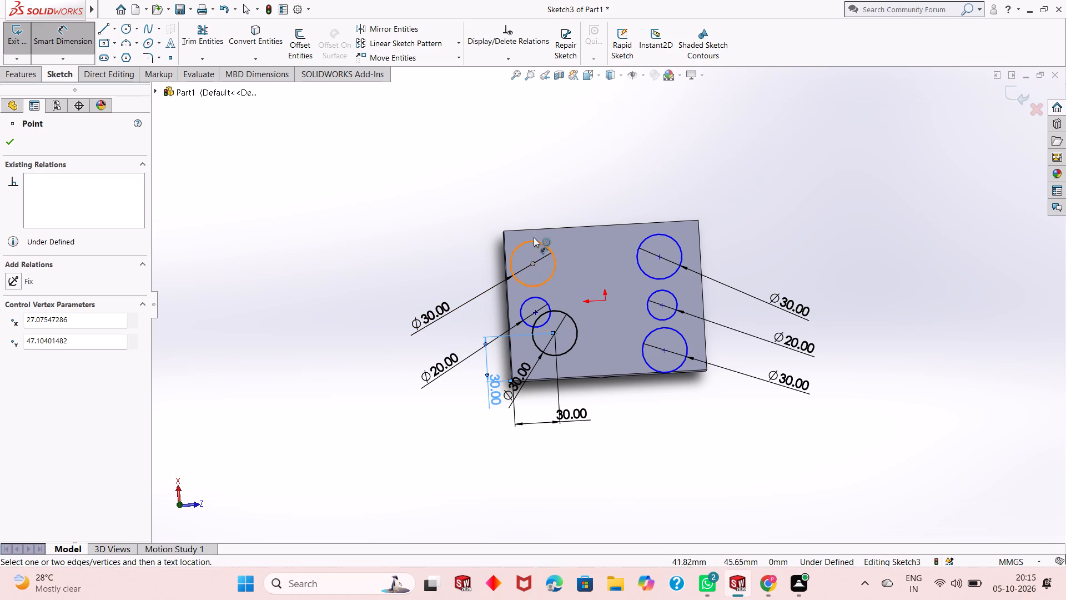
{"action": "left_click", "coordinate": [536, 230]}
{"action": "left_click", "coordinate": [476, 229]}
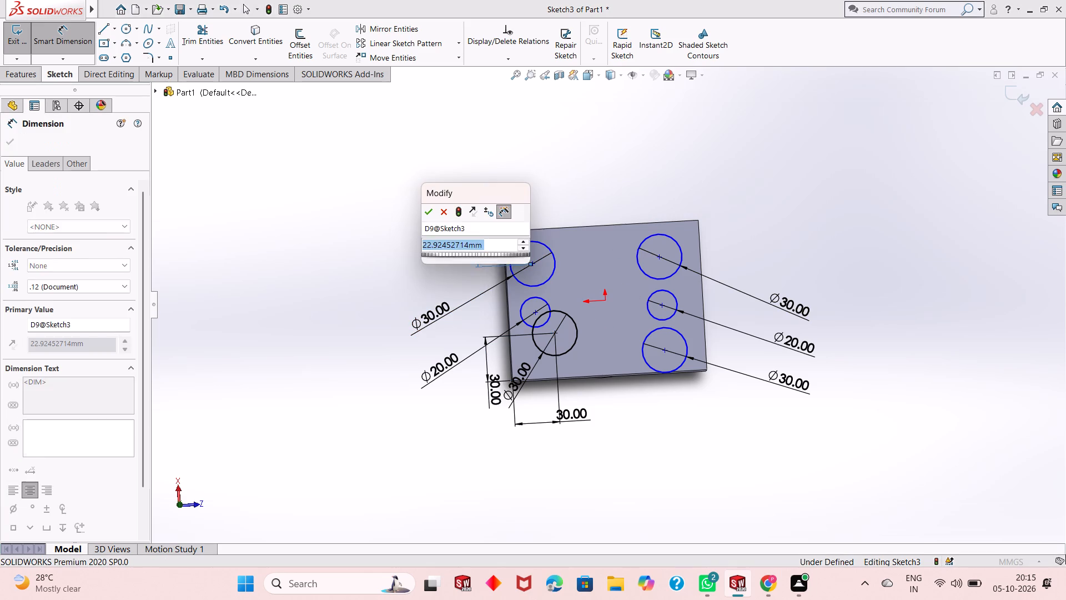
{"action": "type", "text": "30"}
{"action": "key", "text": "Return"}
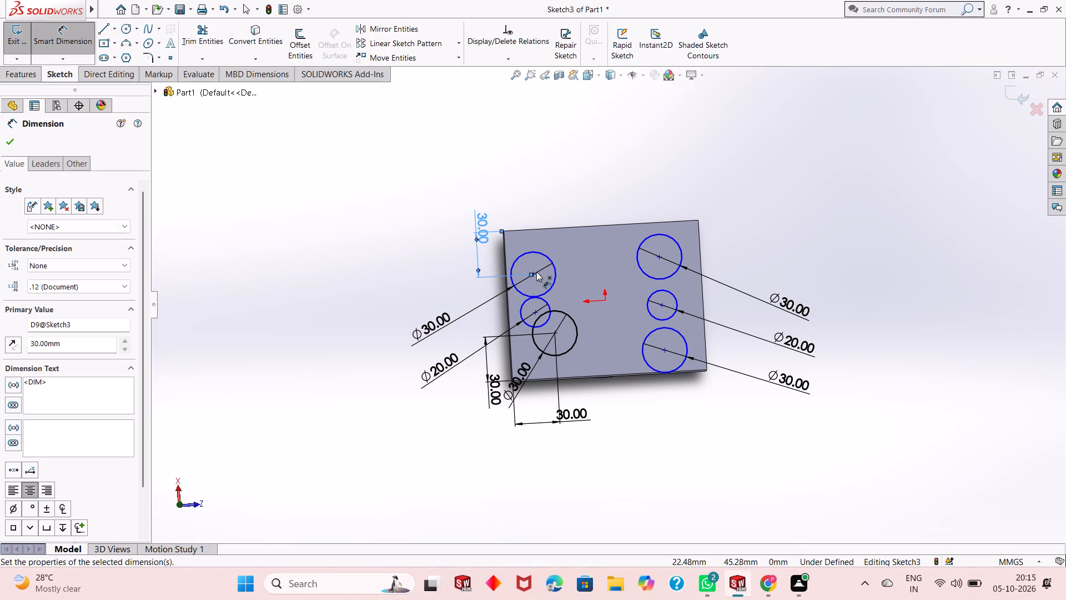
{"action": "left_click", "coordinate": [536, 272]}
{"action": "left_click", "coordinate": [506, 257]}
{"action": "left_click", "coordinate": [506, 164]}
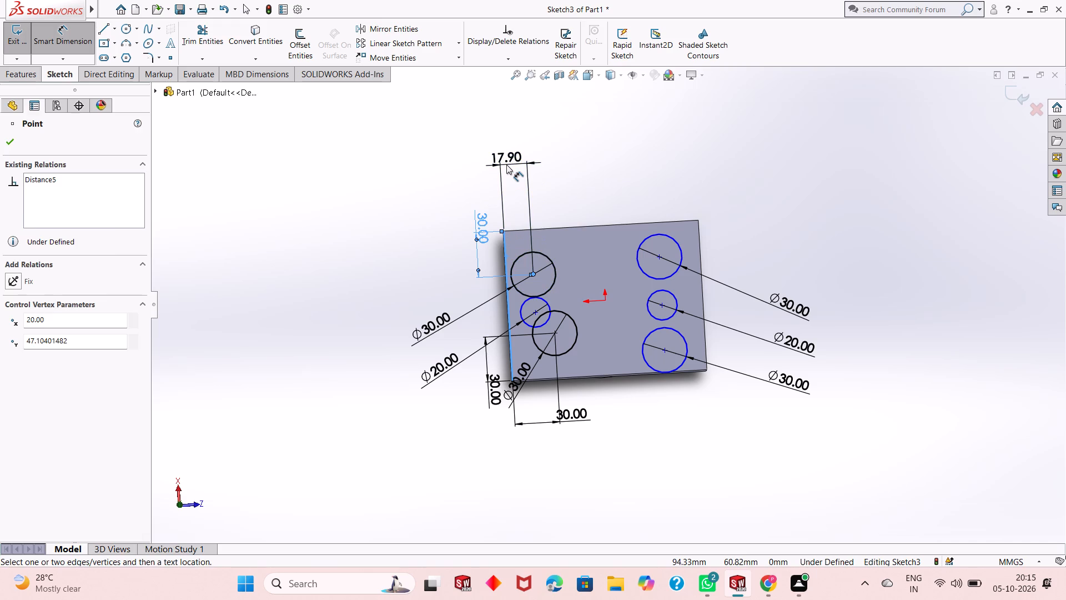
{"action": "type", "text": "30"}
{"action": "key", "text": "Return"}
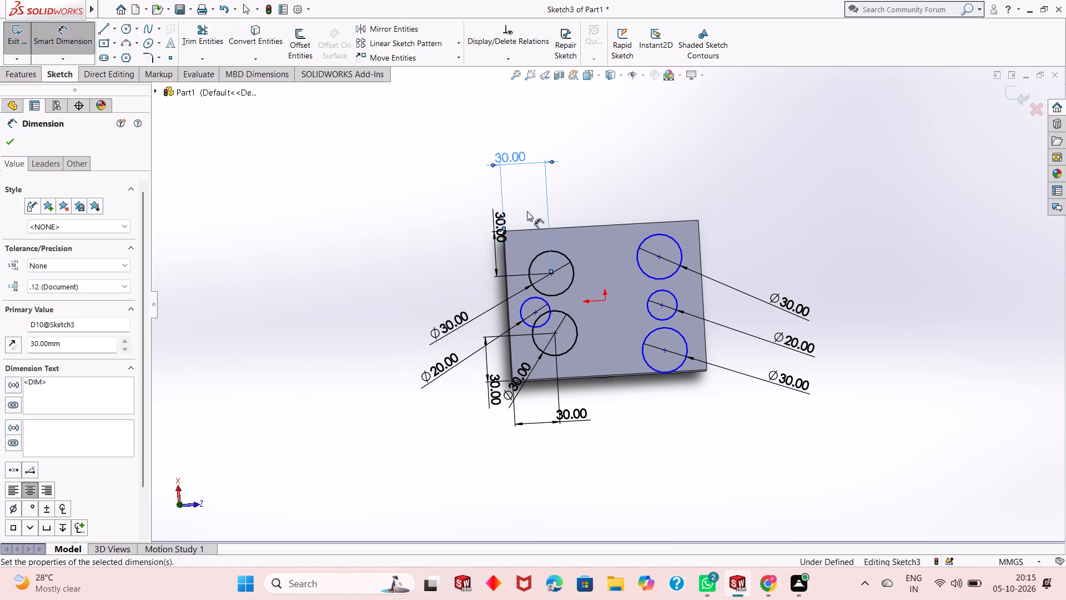
{"action": "scroll", "coordinate": [560, 321], "scroll_direction": "down", "scroll_amount": 2}
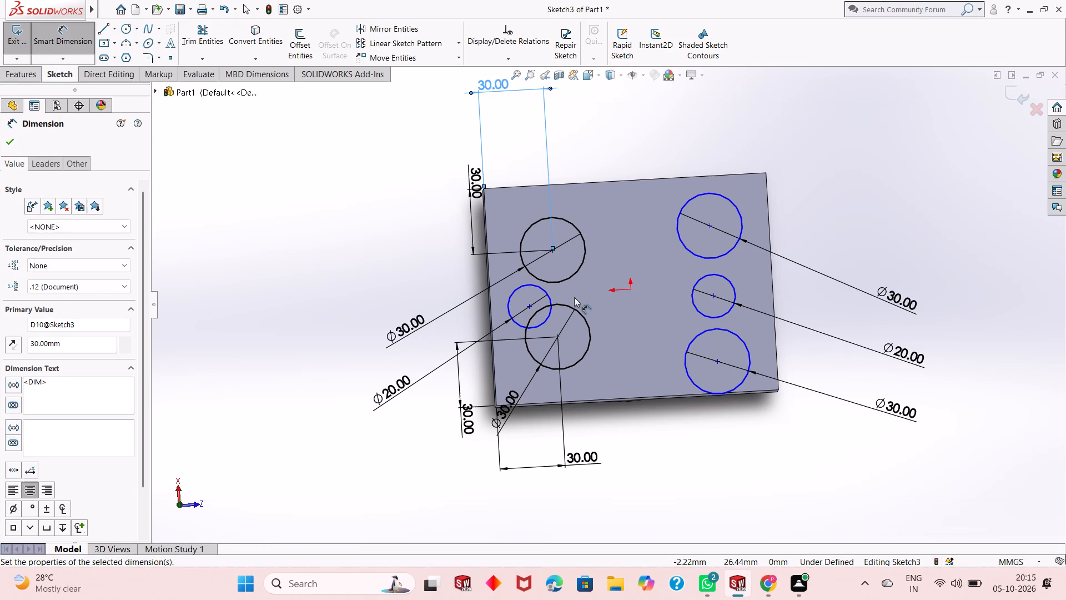
{"action": "key", "text": "Escape"}
{"action": "key", "text": "Escape"}
{"action": "key", "text": "Escape"}
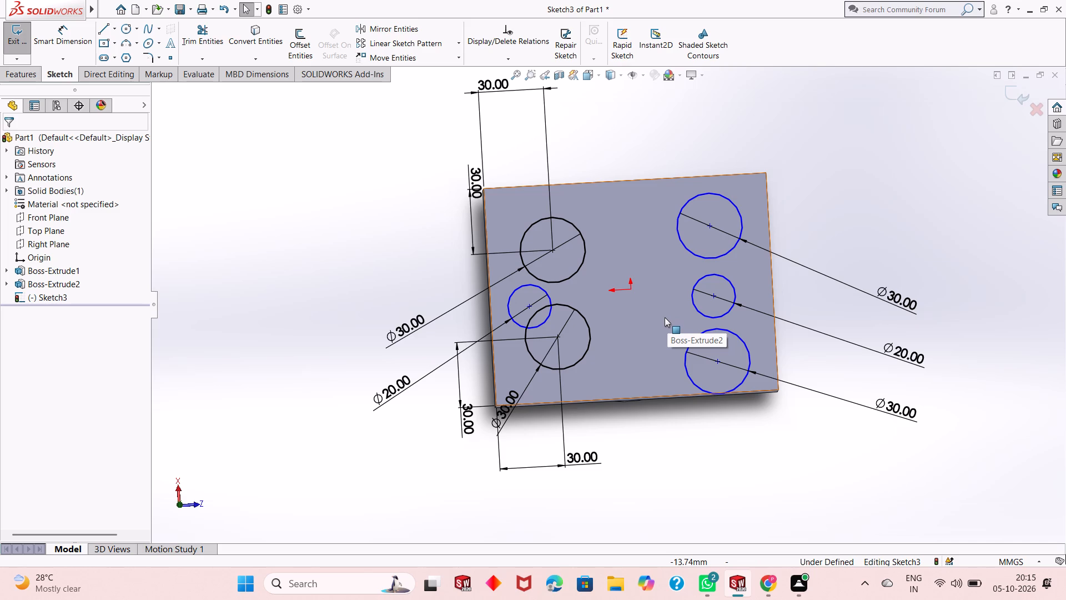
{"action": "key", "text": "Escape"}
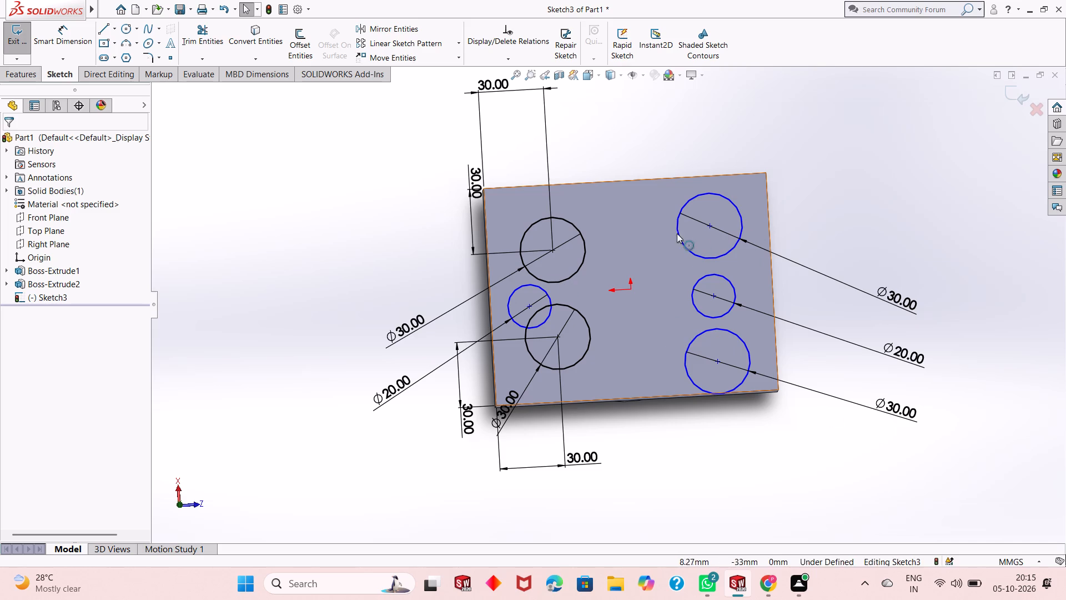
{"action": "left_click", "coordinate": [1007, 94]}
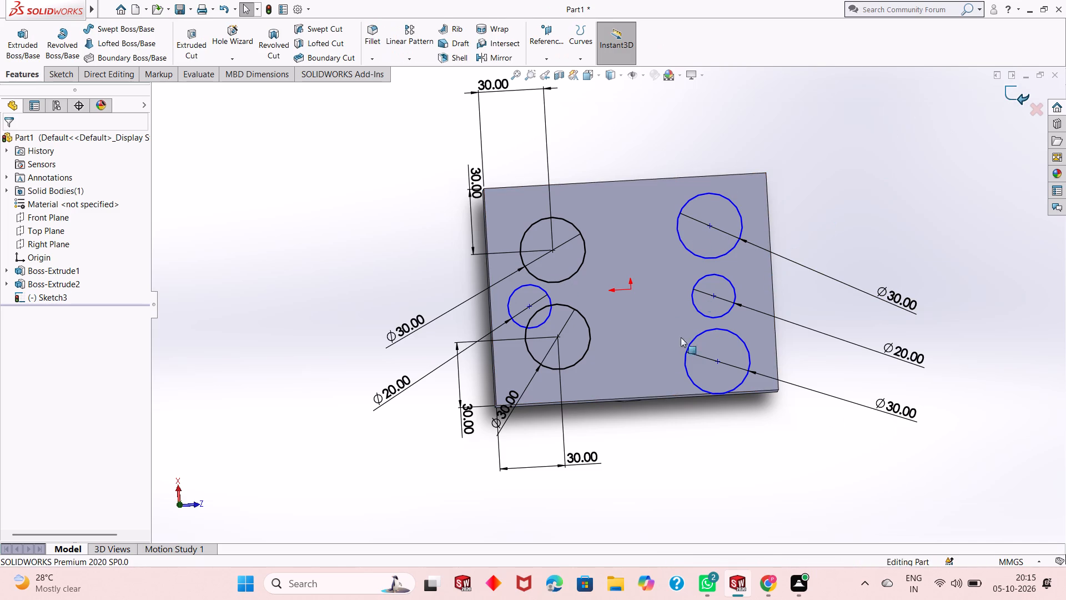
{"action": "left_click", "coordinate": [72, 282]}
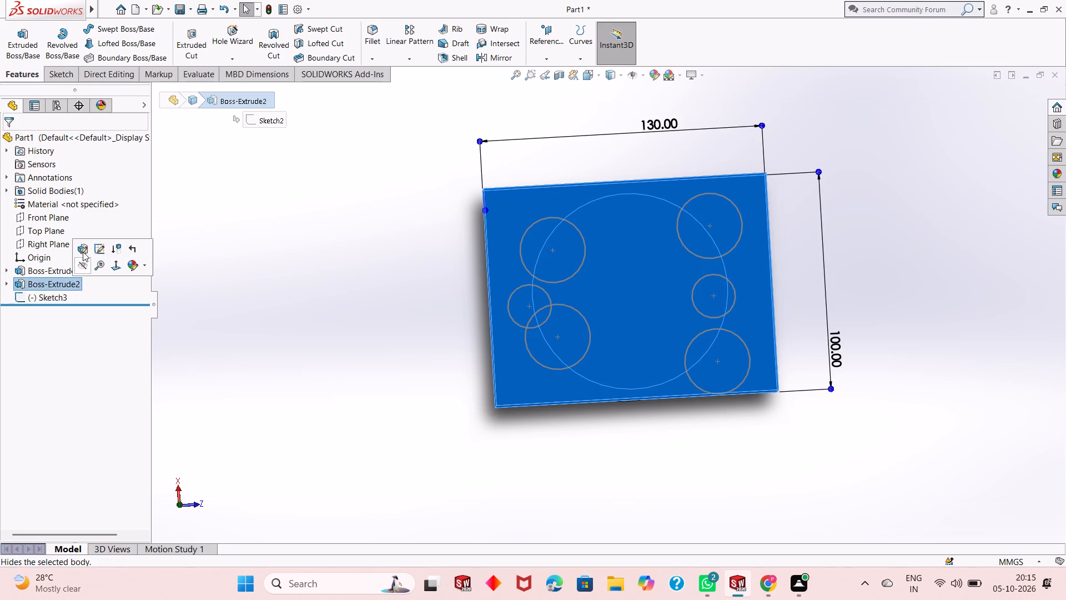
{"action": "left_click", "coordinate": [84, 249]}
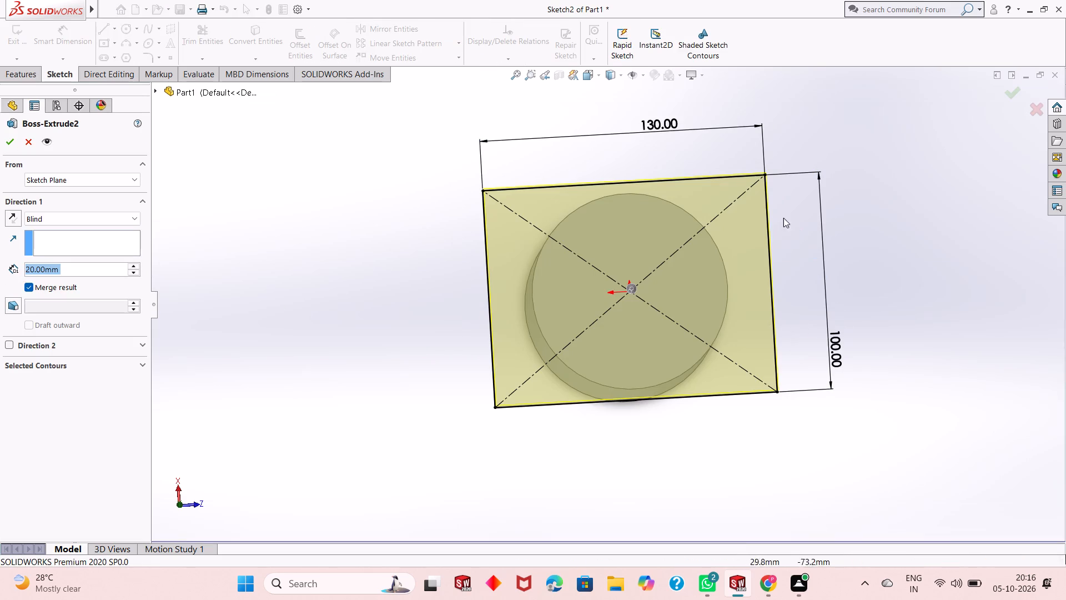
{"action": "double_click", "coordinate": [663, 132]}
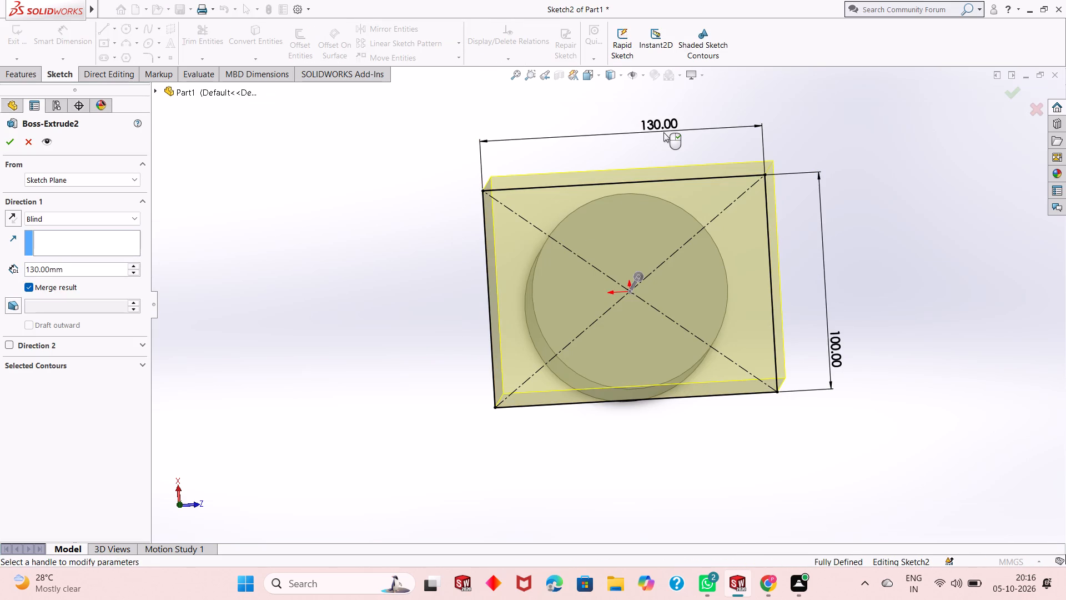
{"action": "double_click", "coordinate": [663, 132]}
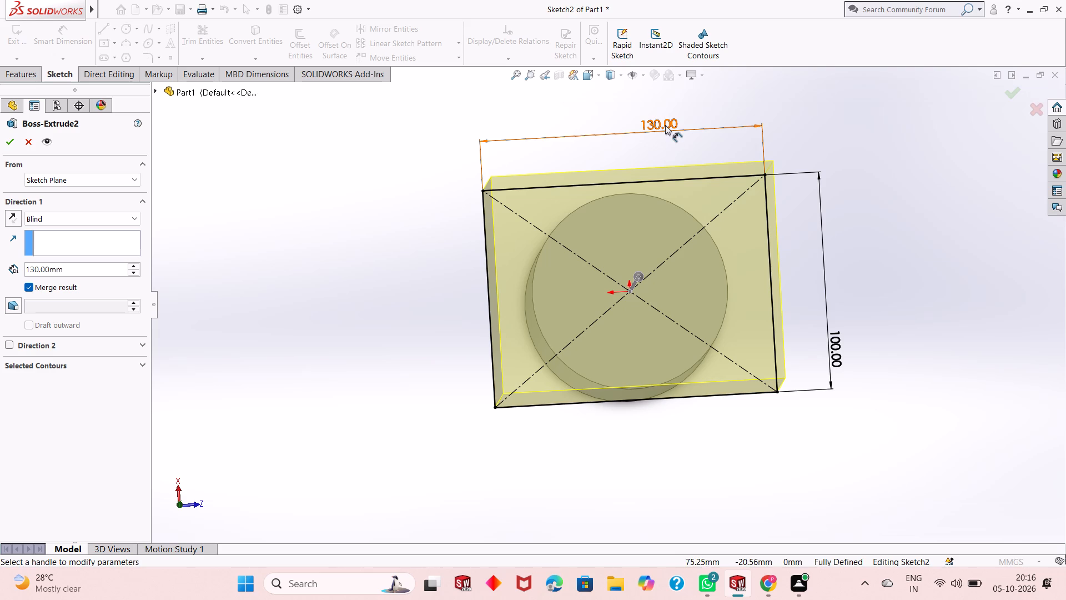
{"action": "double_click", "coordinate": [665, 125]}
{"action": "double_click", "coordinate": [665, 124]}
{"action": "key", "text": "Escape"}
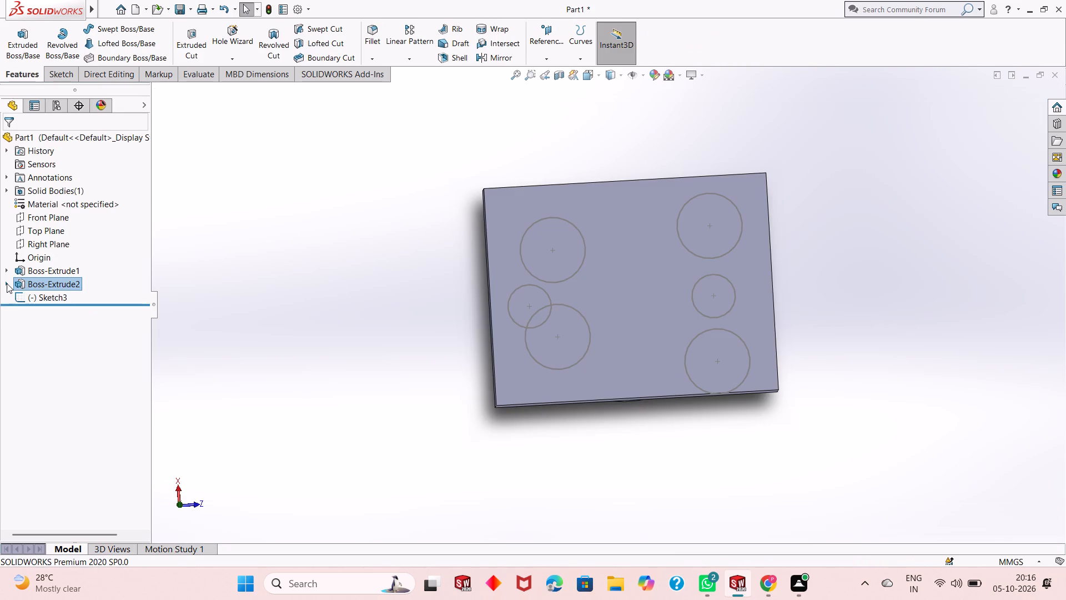
Edit the plate's base sketch to make the rectangle 160 mm along Z and 130 mm along X, and exit the sketch.
{"action": "left_click", "coordinate": [7, 284]}
{"action": "left_click", "coordinate": [43, 300]}
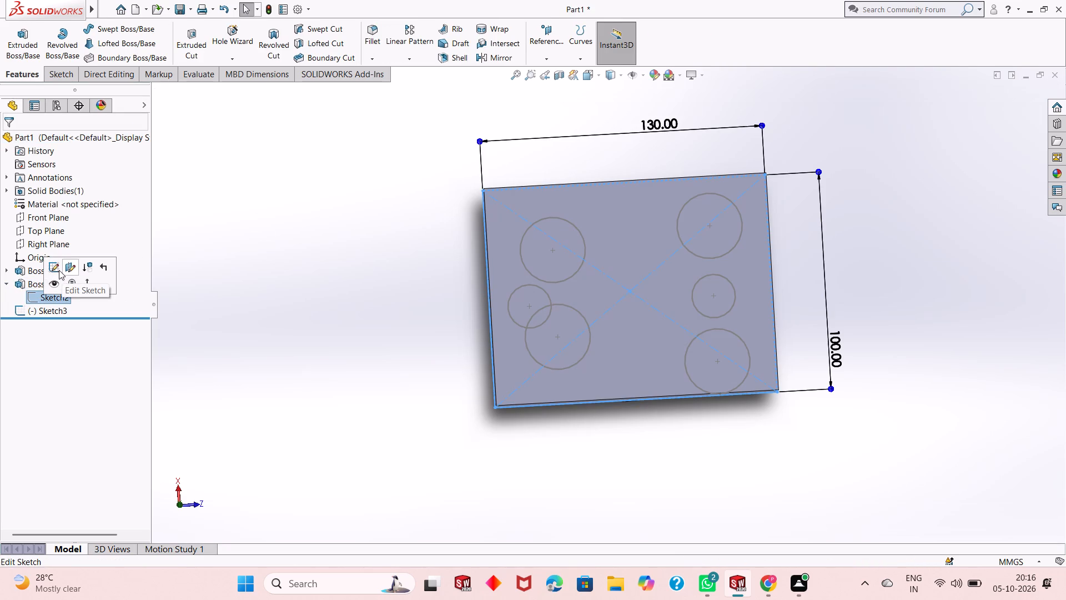
{"action": "left_click", "coordinate": [59, 270]}
{"action": "double_click", "coordinate": [653, 128]}
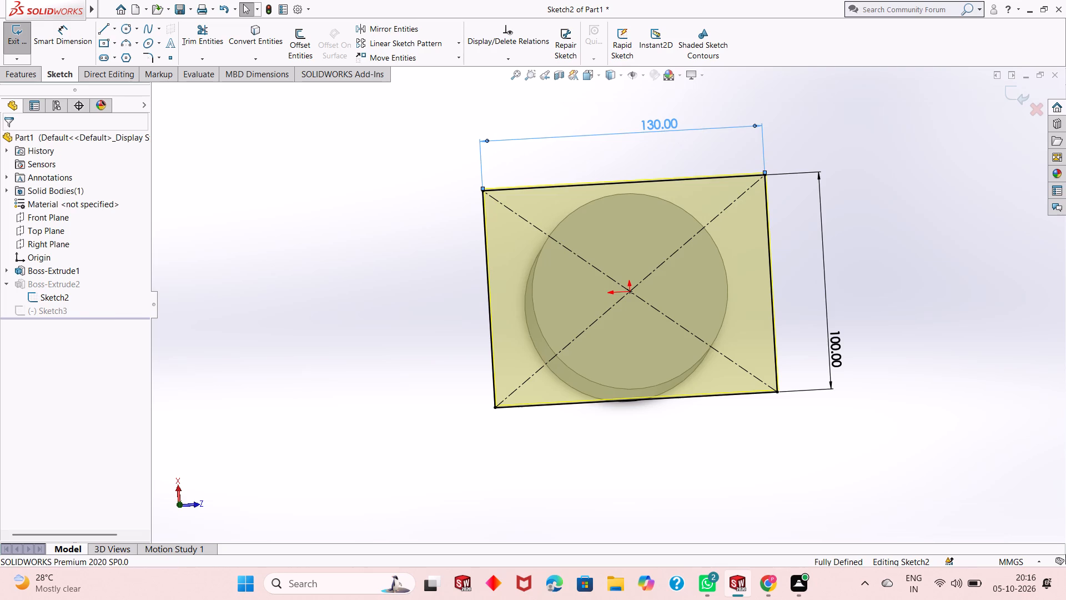
{"action": "type", "text": "160"}
{"action": "key", "text": "Return"}
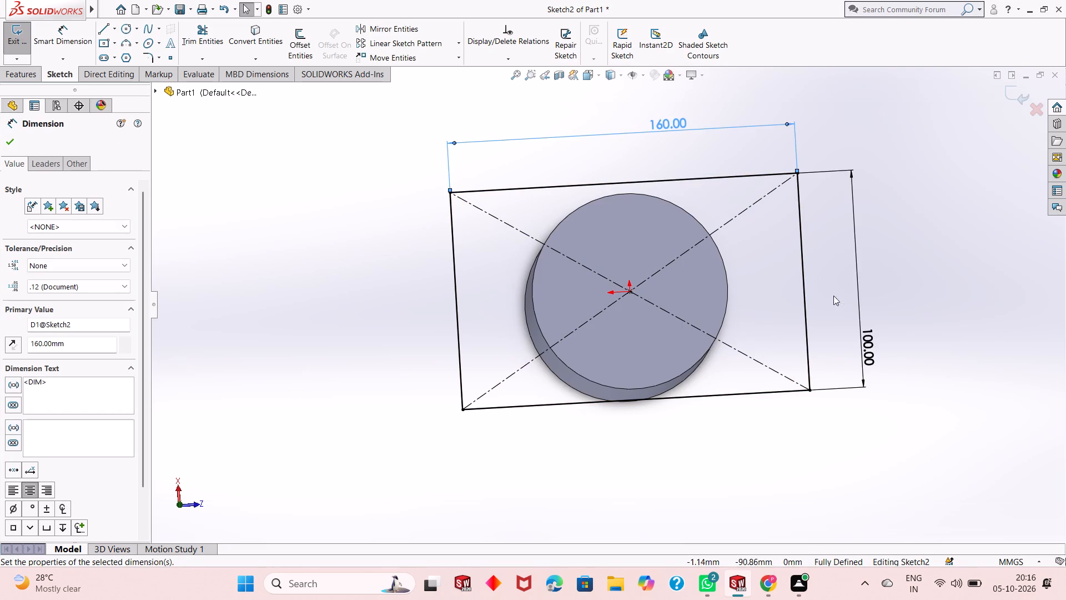
{"action": "double_click", "coordinate": [866, 359]}
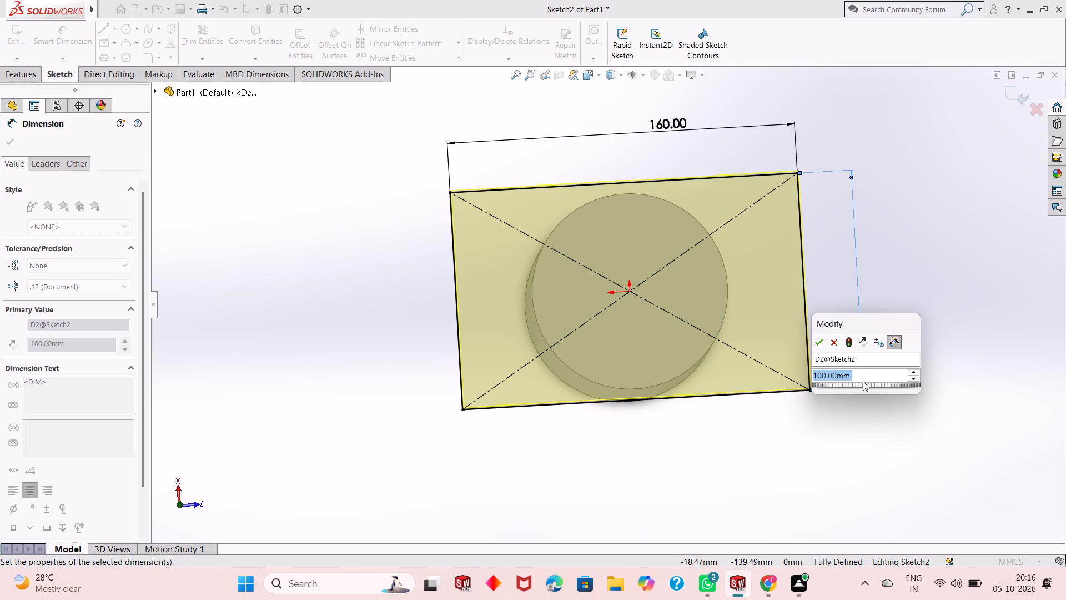
{"action": "type", "text": "130"}
{"action": "key", "text": "Return"}
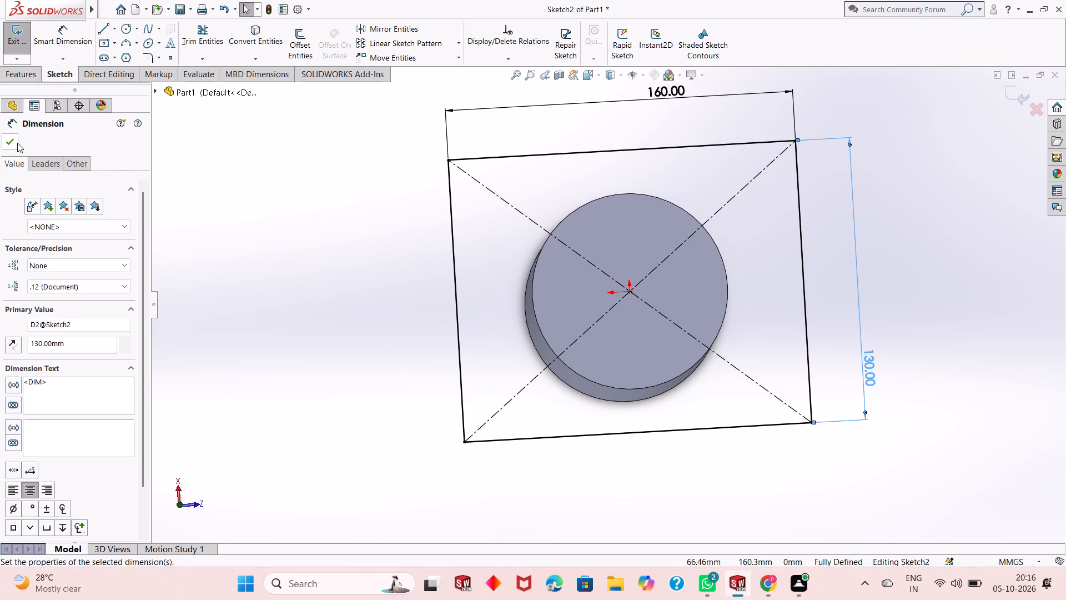
{"action": "left_click", "coordinate": [16, 145]}
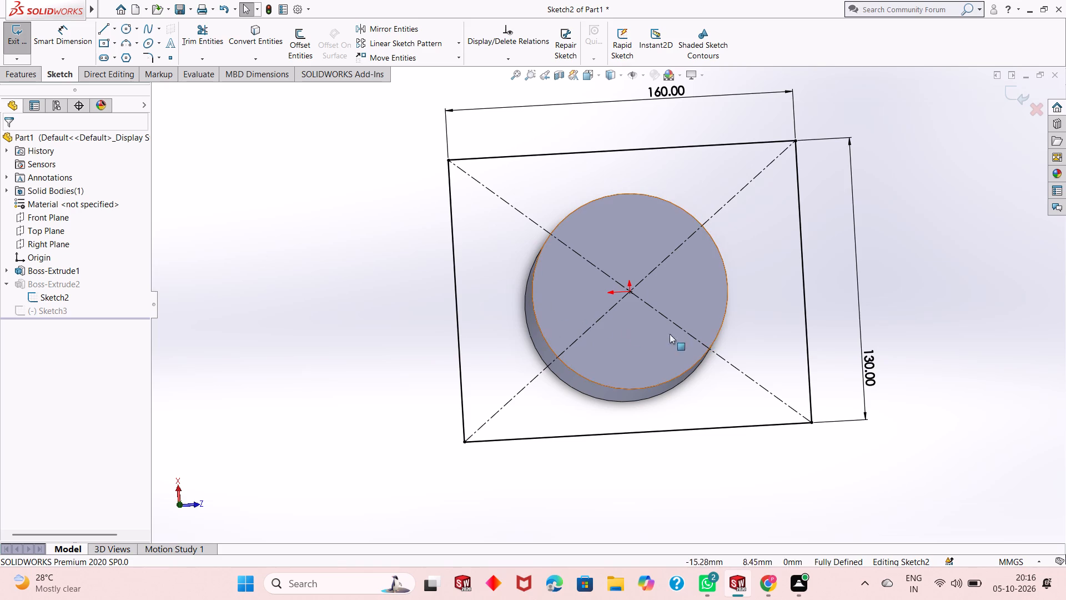
{"action": "scroll", "coordinate": [690, 337], "scroll_direction": "up", "scroll_amount": 1}
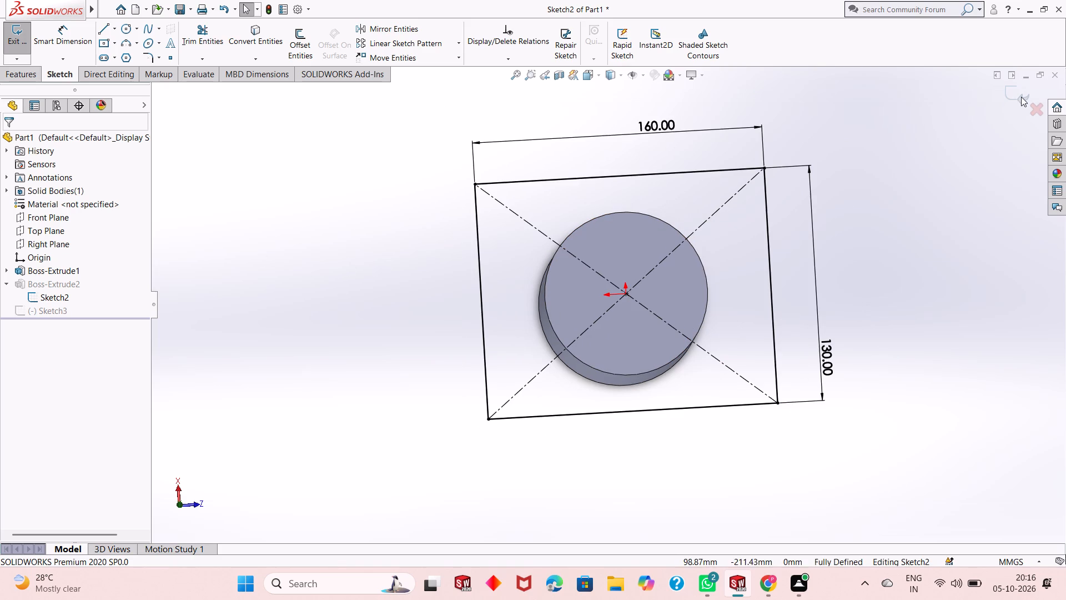
{"action": "left_click", "coordinate": [1022, 97]}
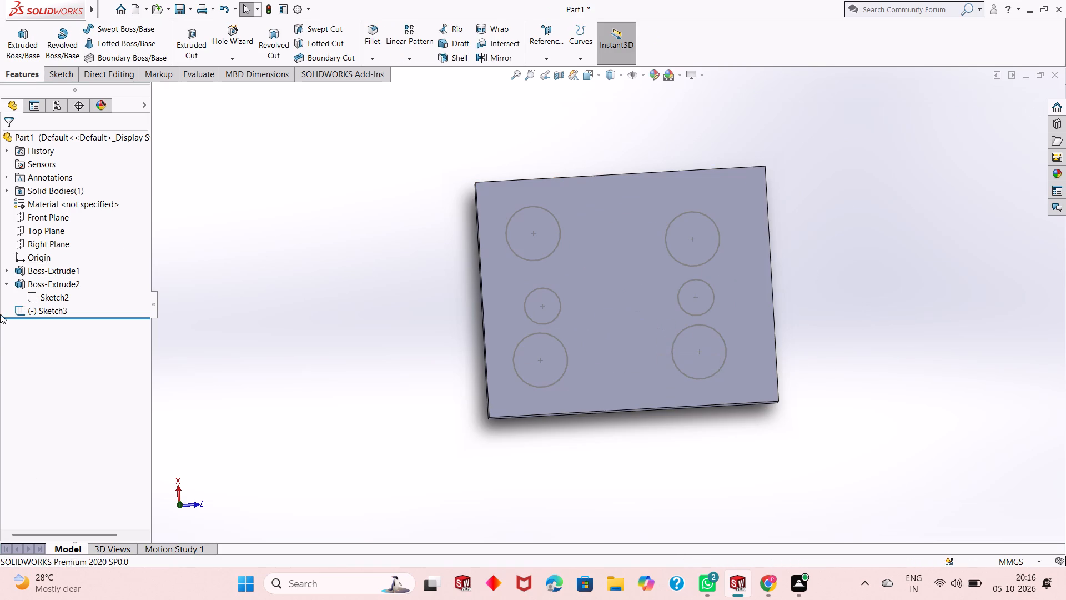
Reopen the circle sketch on the plate's top face for editing.
{"action": "left_click", "coordinate": [47, 311]}
{"action": "left_click", "coordinate": [56, 280]}
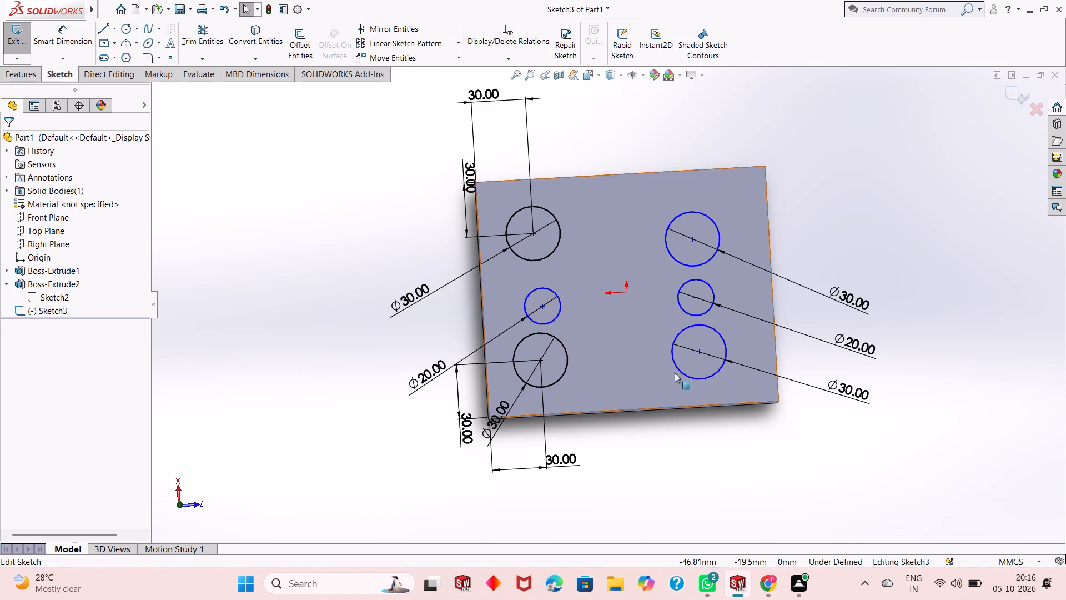
{"action": "scroll", "coordinate": [709, 347], "scroll_direction": "down", "scroll_amount": 1}
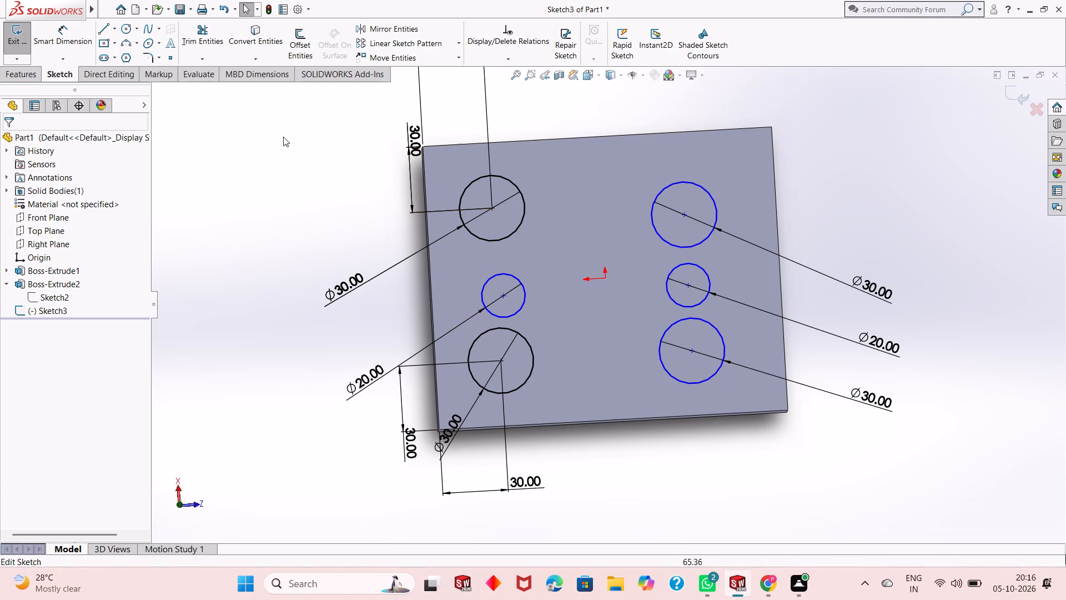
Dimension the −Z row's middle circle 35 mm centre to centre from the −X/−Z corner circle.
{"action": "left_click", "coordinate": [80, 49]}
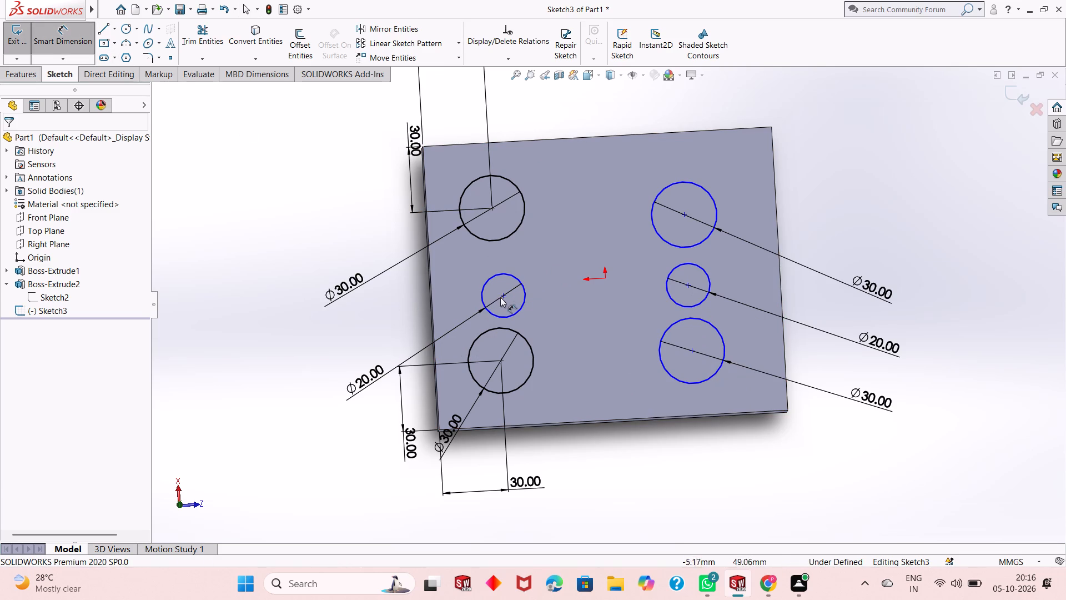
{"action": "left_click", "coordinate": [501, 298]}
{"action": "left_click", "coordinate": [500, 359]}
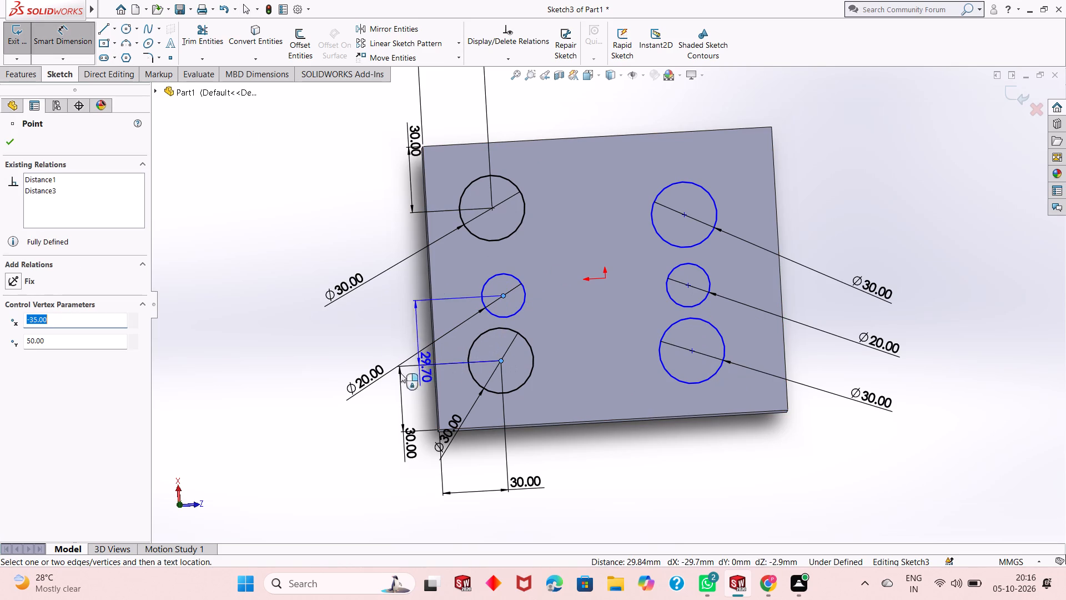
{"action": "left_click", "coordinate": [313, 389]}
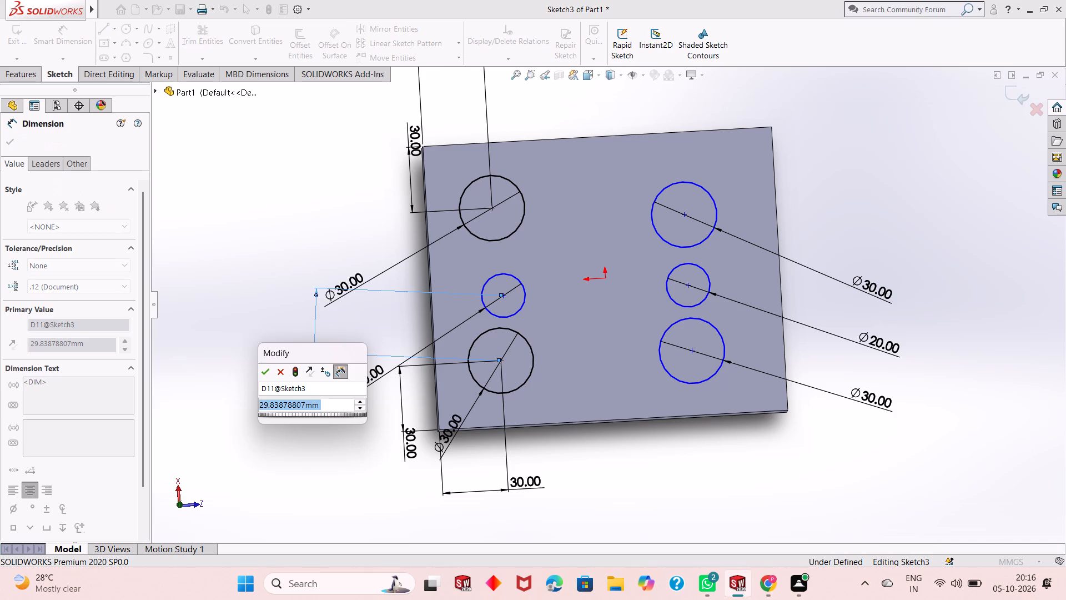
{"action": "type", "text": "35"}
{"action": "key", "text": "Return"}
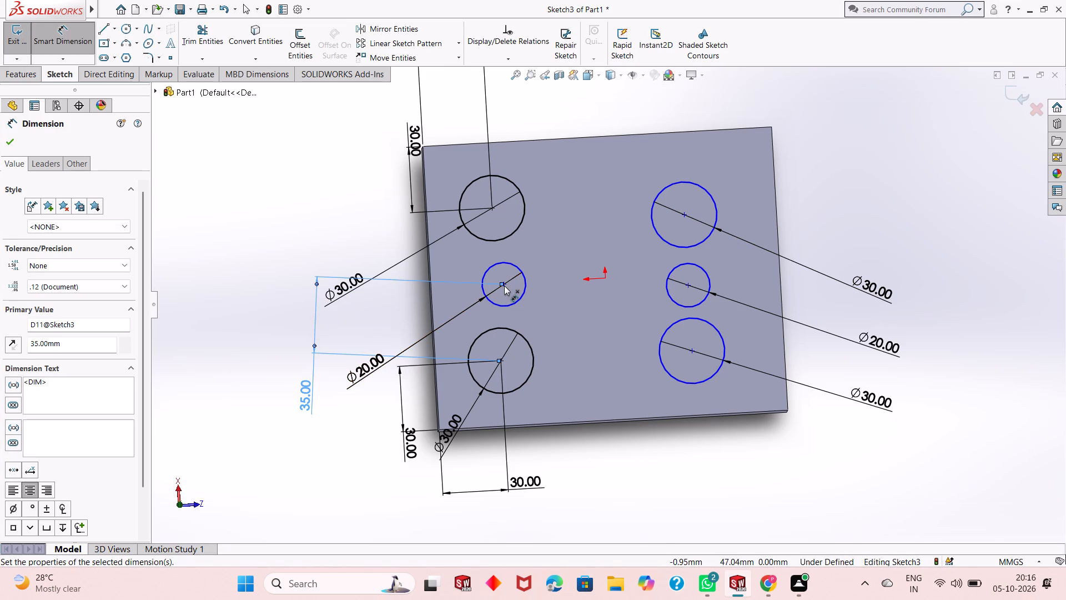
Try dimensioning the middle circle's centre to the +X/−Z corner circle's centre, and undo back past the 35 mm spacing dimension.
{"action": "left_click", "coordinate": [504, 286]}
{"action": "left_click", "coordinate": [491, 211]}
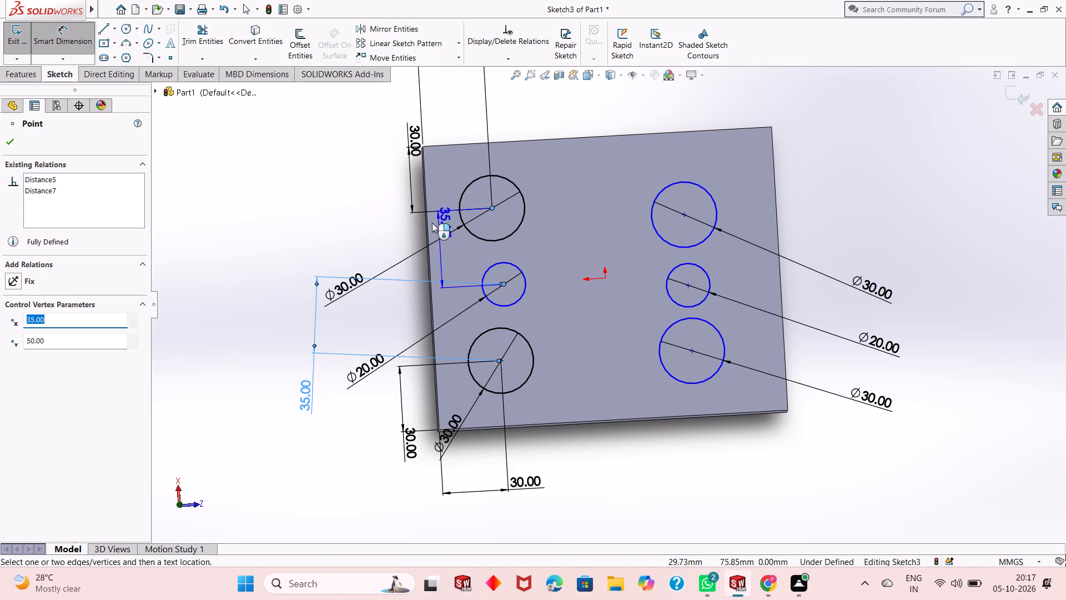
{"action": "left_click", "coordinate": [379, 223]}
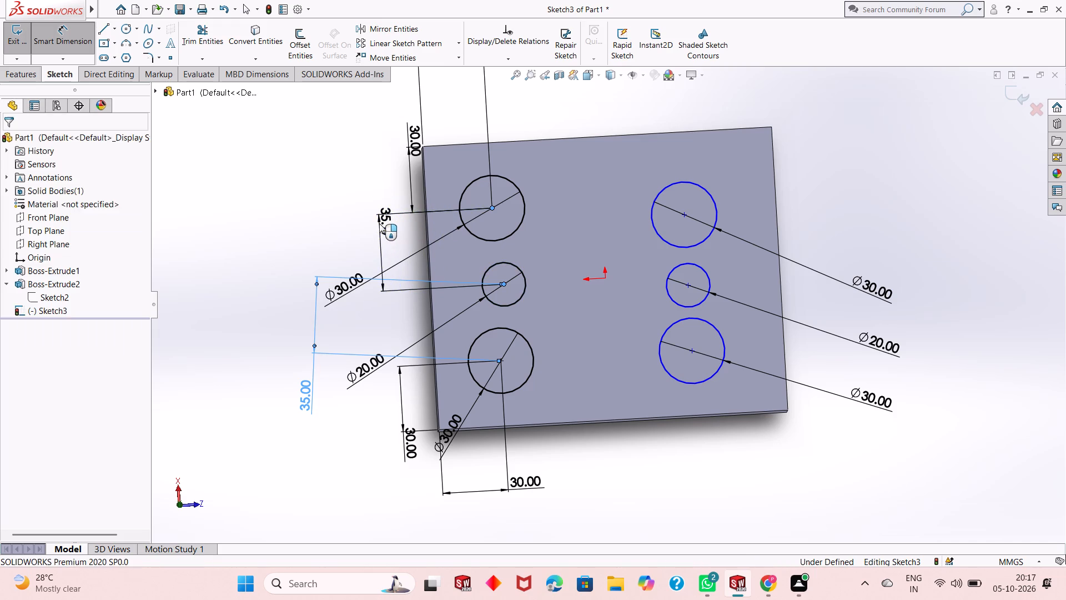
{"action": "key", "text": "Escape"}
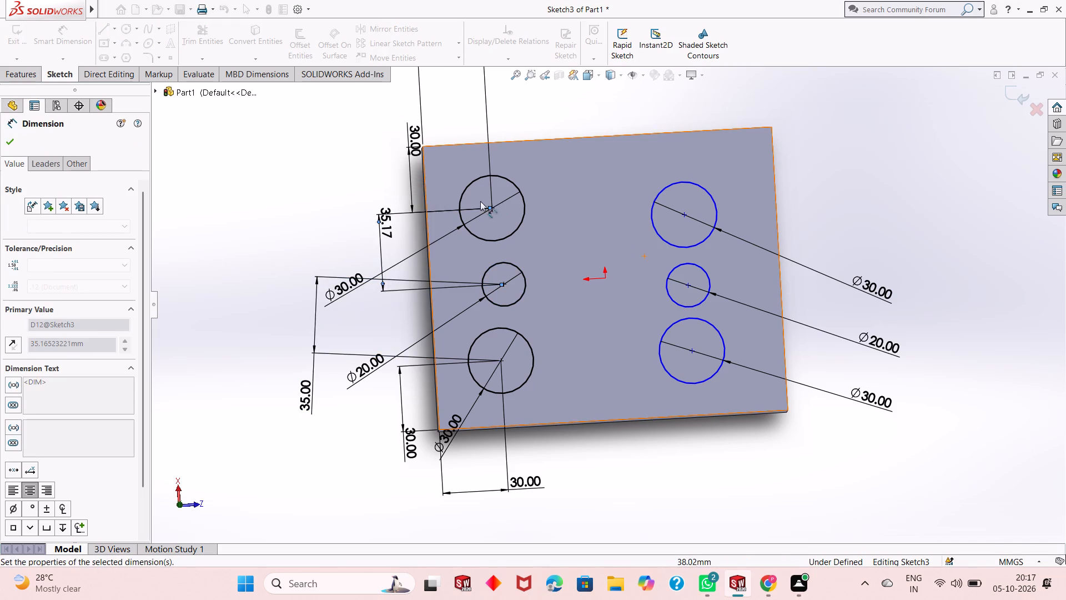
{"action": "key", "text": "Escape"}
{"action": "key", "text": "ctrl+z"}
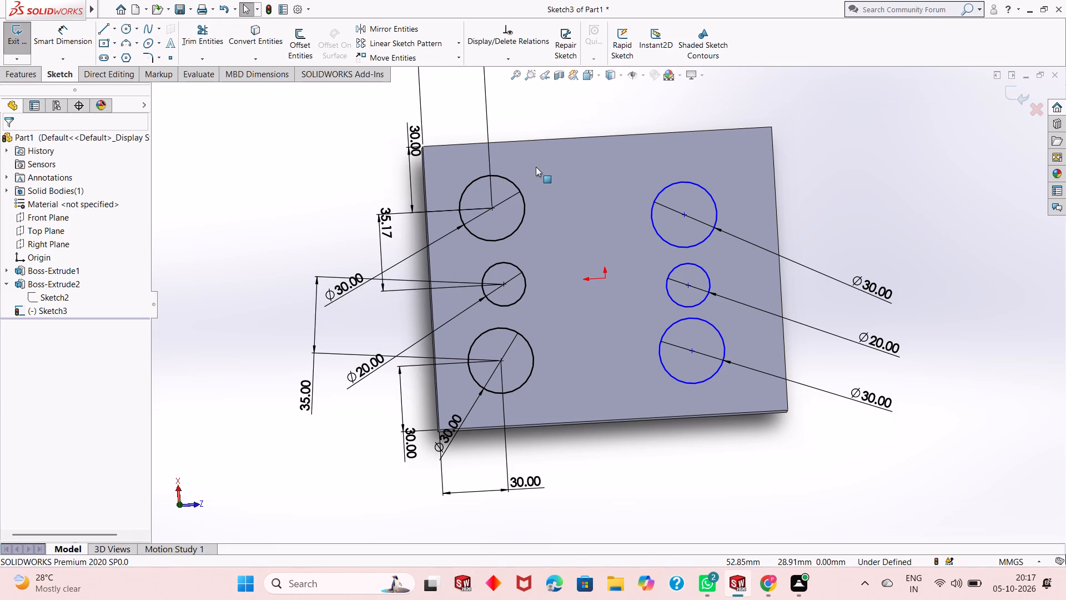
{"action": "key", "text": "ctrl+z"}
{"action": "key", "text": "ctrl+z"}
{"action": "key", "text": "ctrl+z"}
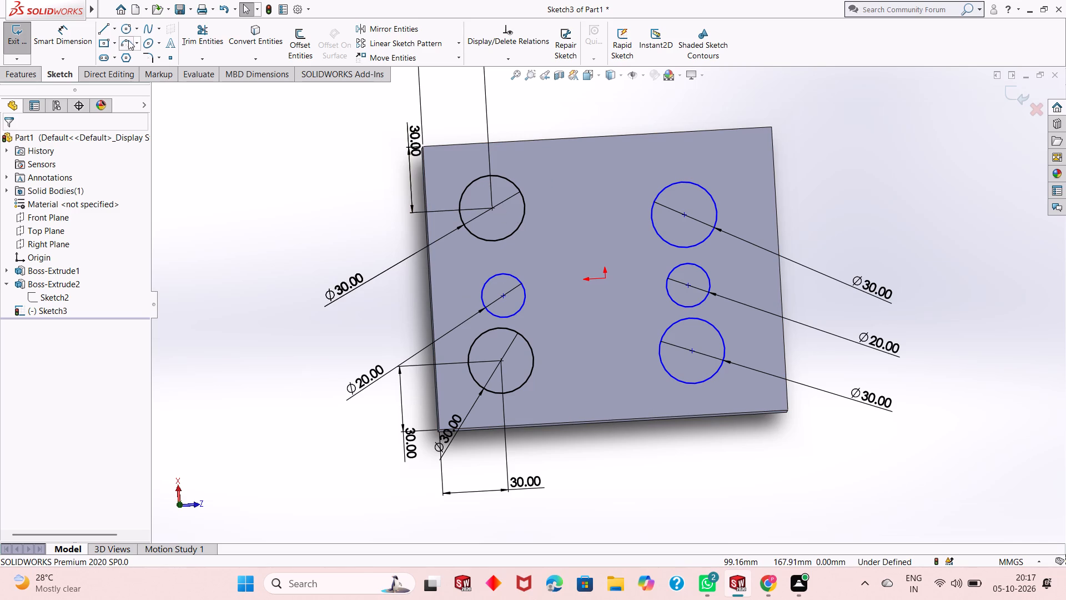
Dimension the −Z row's middle circle centre 35 mm along X from the −X/−Z corner circle's centre.
{"action": "left_click", "coordinate": [47, 28]}
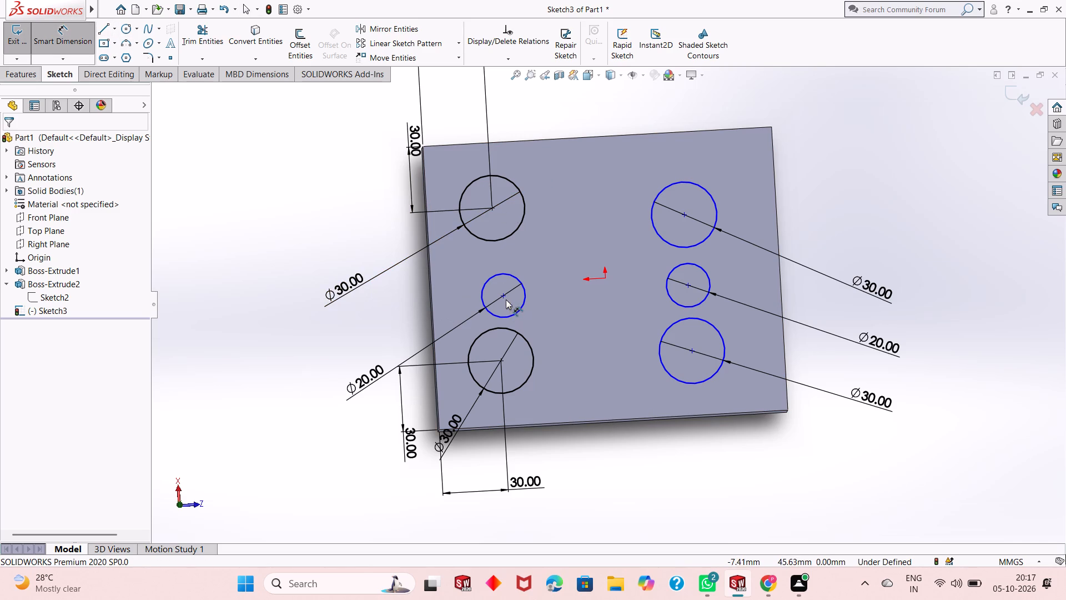
{"action": "left_click", "coordinate": [504, 296]}
{"action": "left_click", "coordinate": [502, 359]}
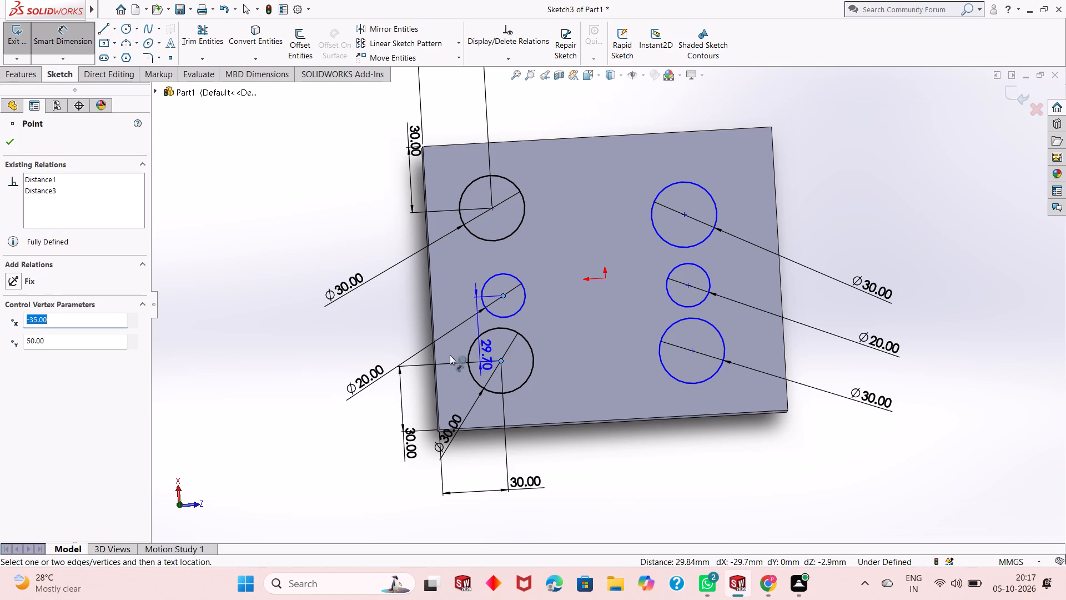
{"action": "left_click", "coordinate": [325, 355]}
{"action": "type", "text": "35"}
{"action": "key", "text": "Return"}
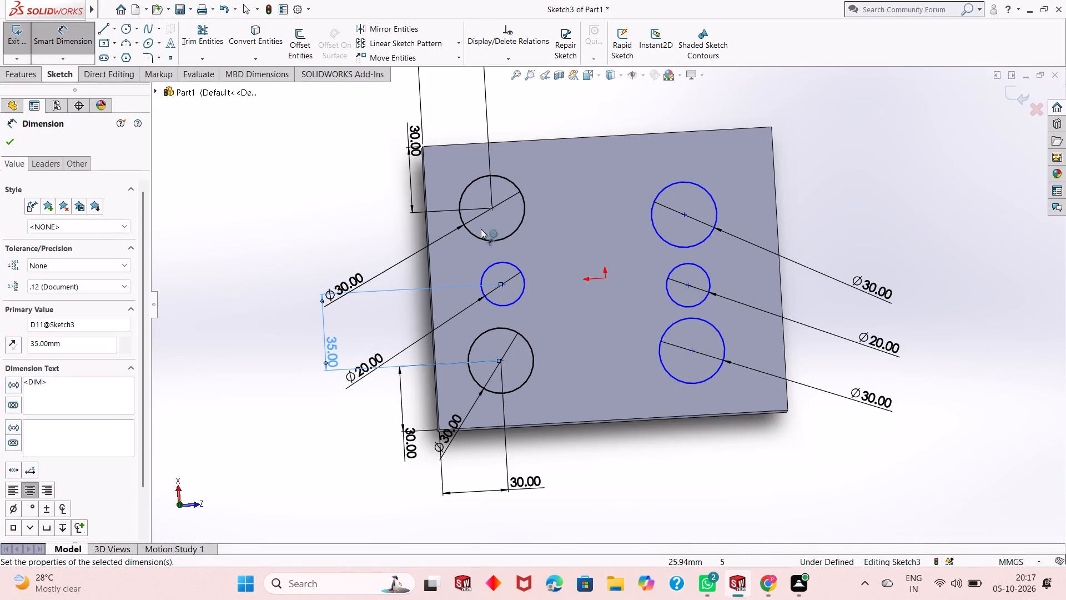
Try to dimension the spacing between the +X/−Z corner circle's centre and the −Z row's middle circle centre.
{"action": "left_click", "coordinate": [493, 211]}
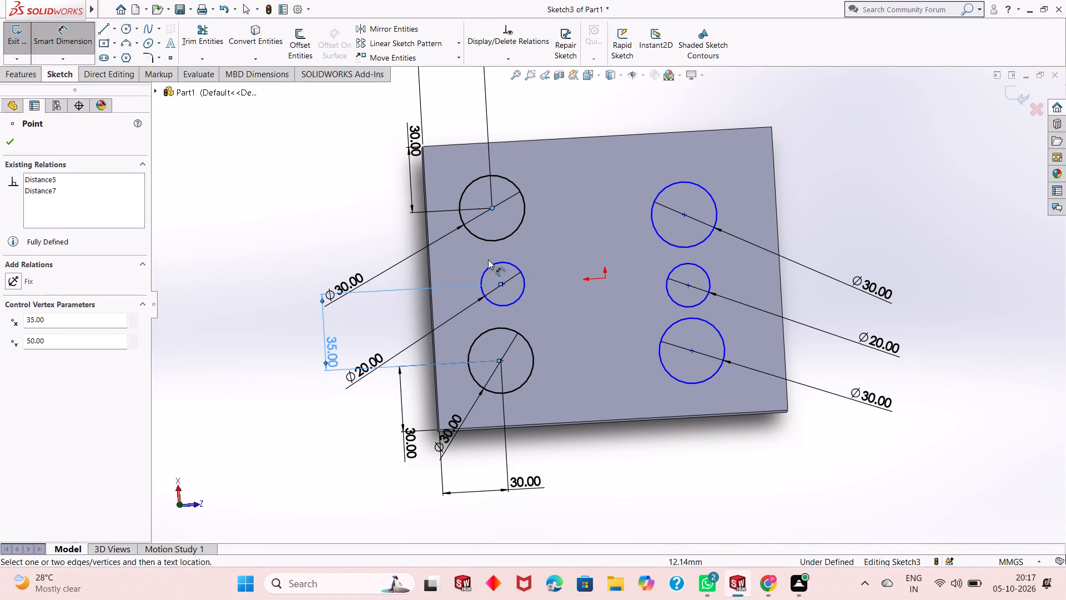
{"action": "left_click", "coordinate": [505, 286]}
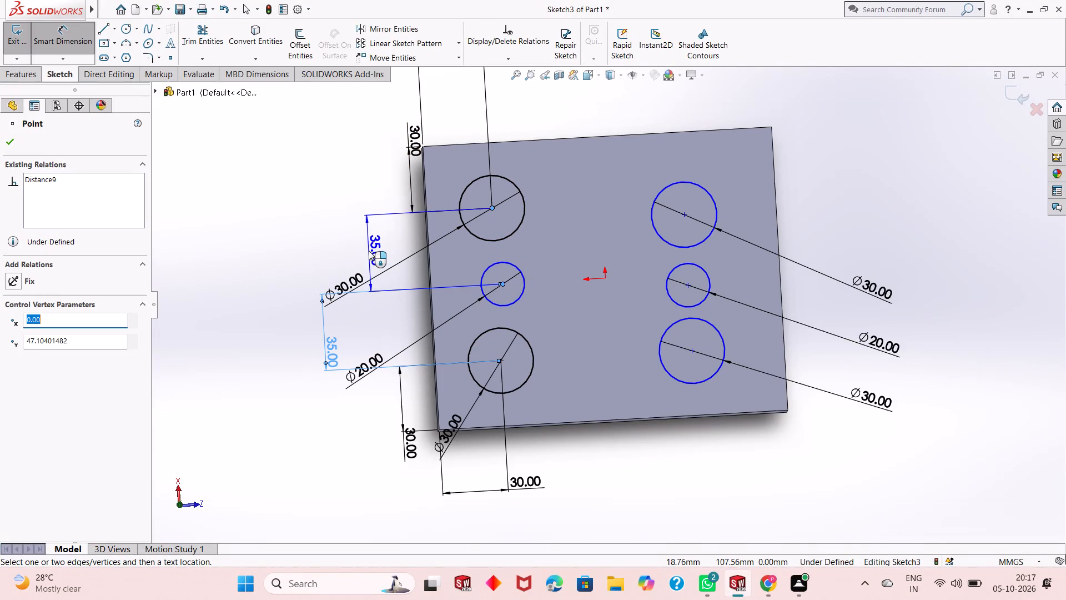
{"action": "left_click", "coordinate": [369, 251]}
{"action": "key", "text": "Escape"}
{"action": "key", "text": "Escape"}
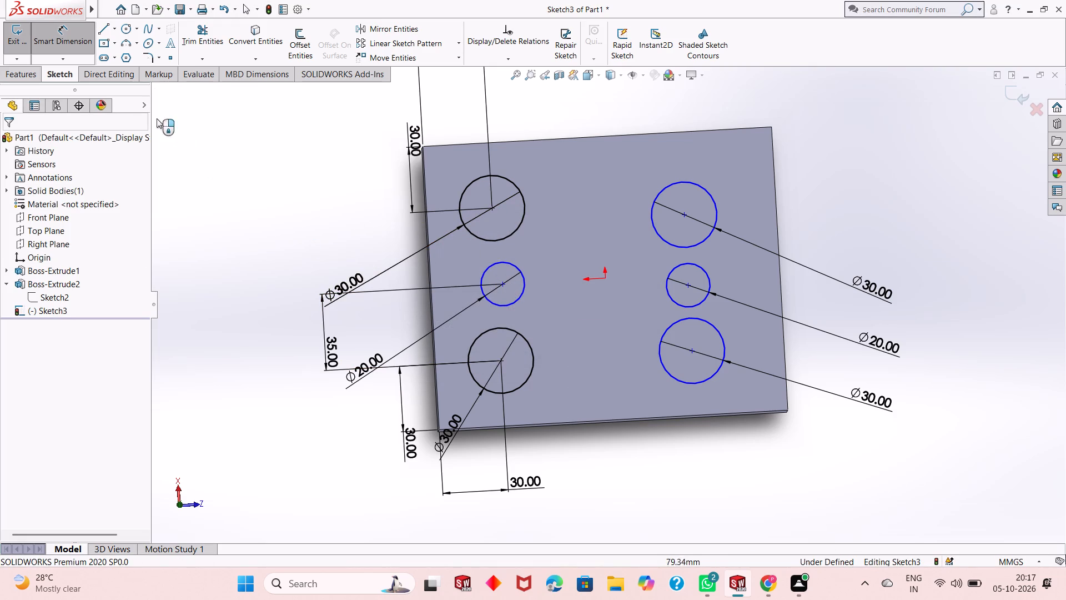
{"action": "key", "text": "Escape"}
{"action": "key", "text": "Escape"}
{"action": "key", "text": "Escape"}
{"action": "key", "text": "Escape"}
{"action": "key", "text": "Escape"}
Dimension the centre of the −Z row's middle circle 30 mm from the plate's −Z edge.
{"action": "left_click", "coordinate": [64, 43]}
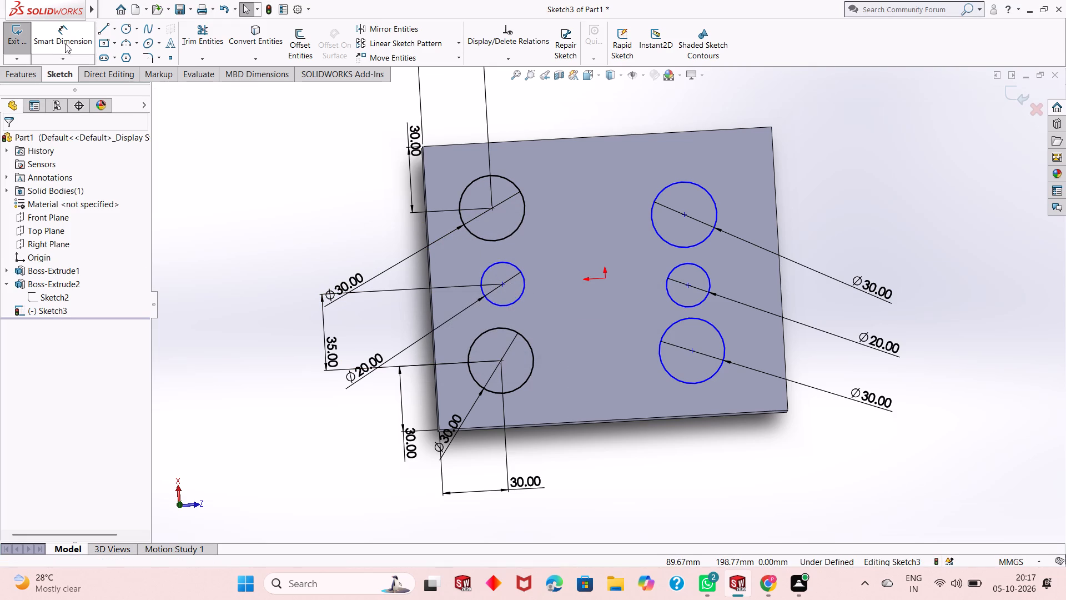
{"action": "left_click", "coordinate": [501, 284]}
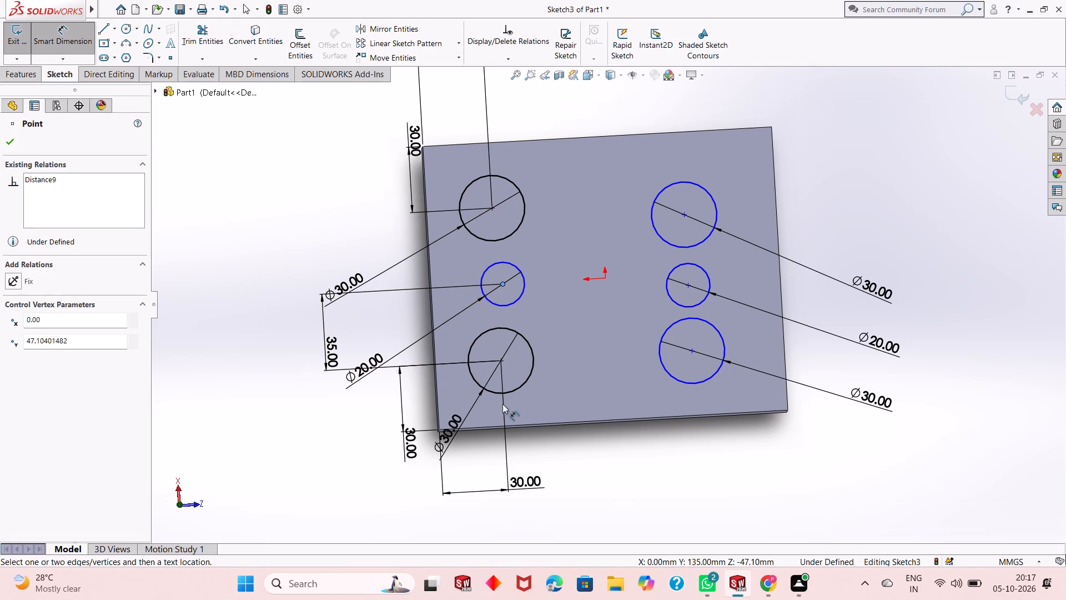
{"action": "left_click", "coordinate": [433, 324]}
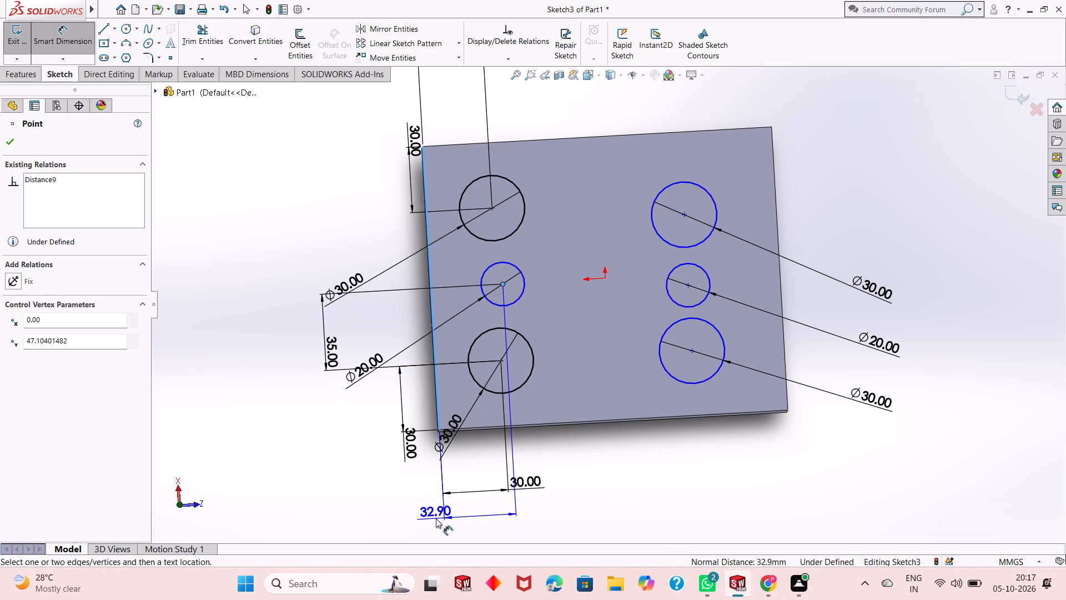
{"action": "left_click", "coordinate": [436, 518]}
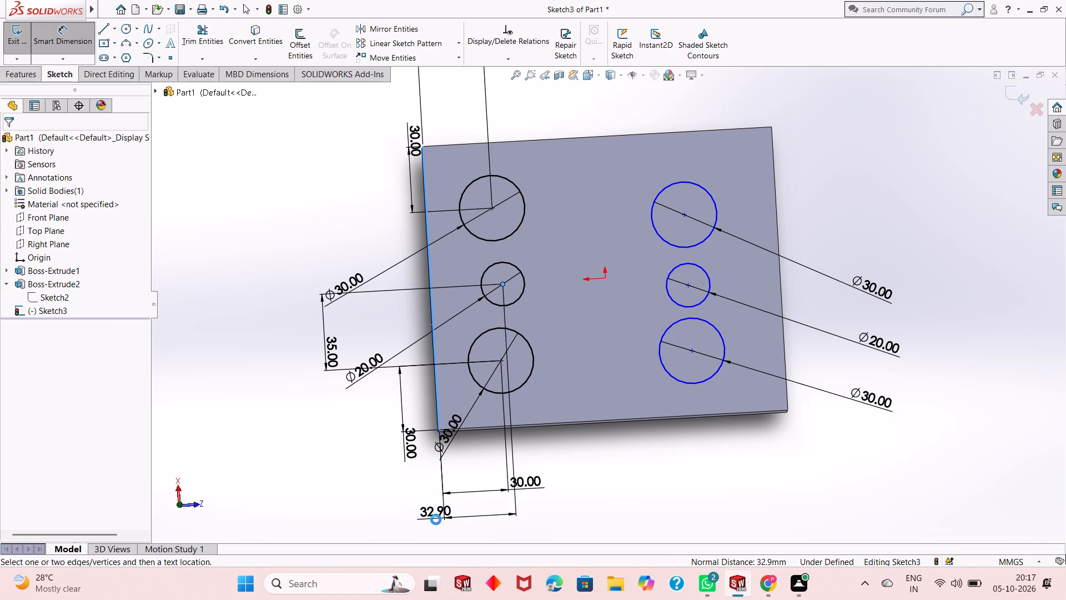
{"action": "type", "text": "30"}
{"action": "key", "text": "Return"}
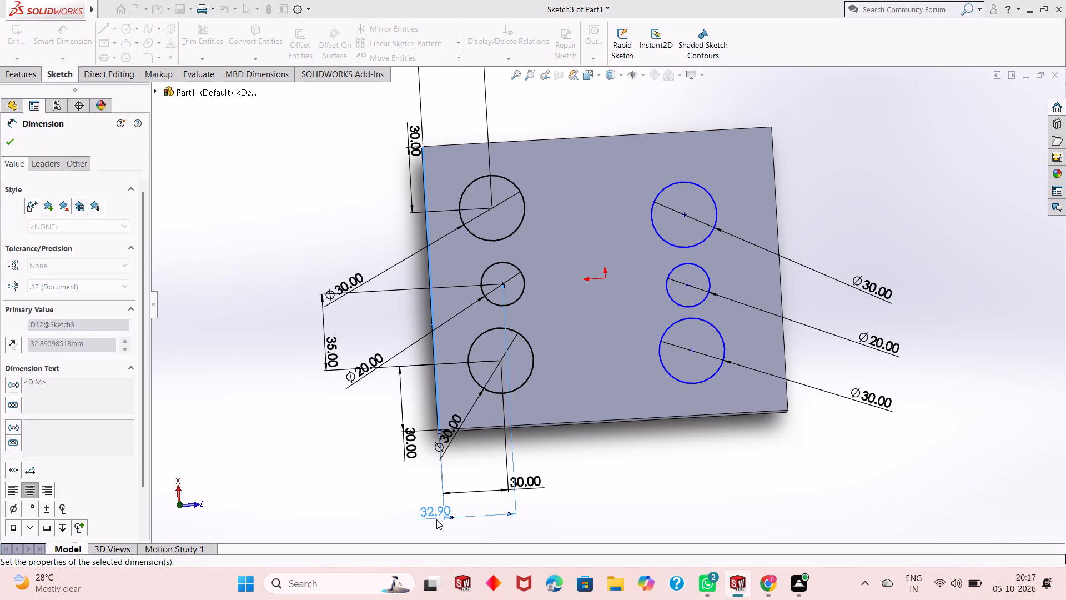
{"action": "key", "text": "Escape"}
{"action": "key", "text": "Escape"}
{"action": "key", "text": "Escape"}
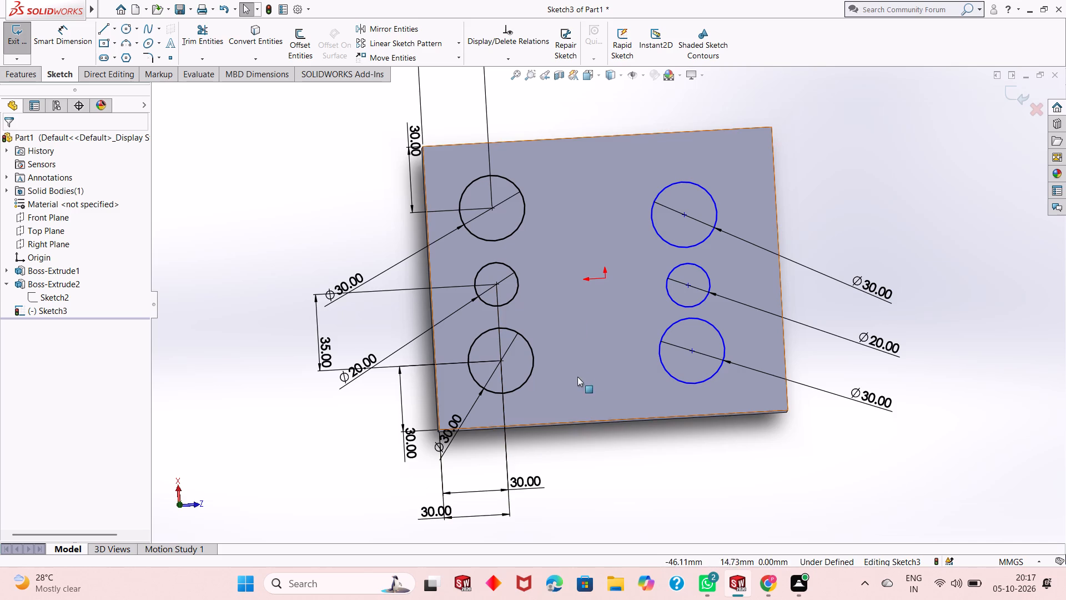
Delete the three circles of the +Z row together with their diameter dimensions.
{"action": "scroll", "coordinate": [623, 276], "scroll_direction": "up", "scroll_amount": 1}
{"action": "scroll", "coordinate": [812, 268], "scroll_direction": "down", "scroll_amount": 1}
{"action": "scroll", "coordinate": [706, 319], "scroll_direction": "up", "scroll_amount": 1}
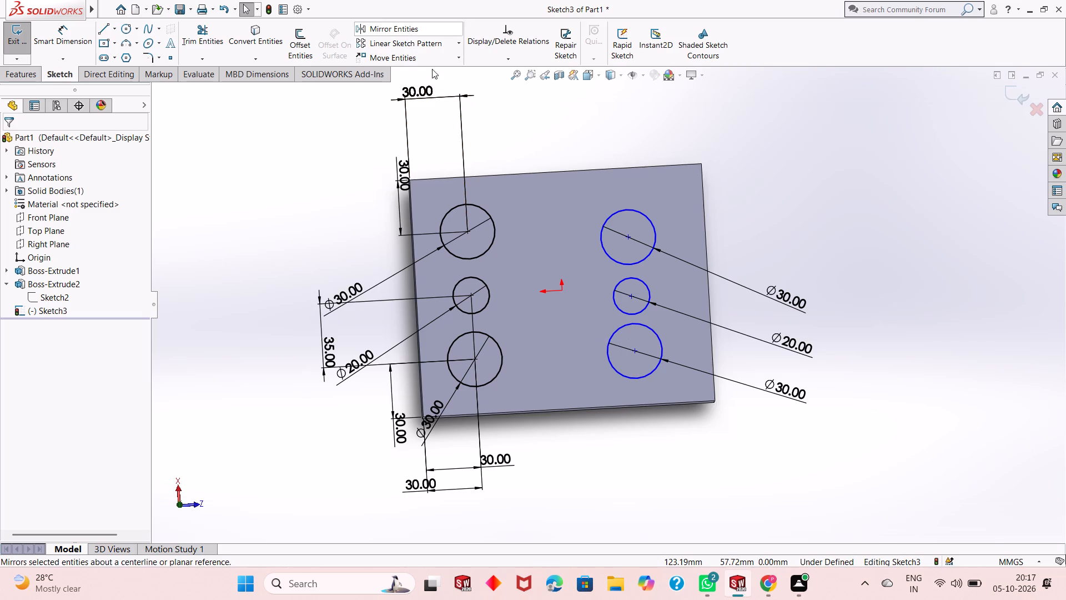
{"action": "right_click", "coordinate": [628, 263]}
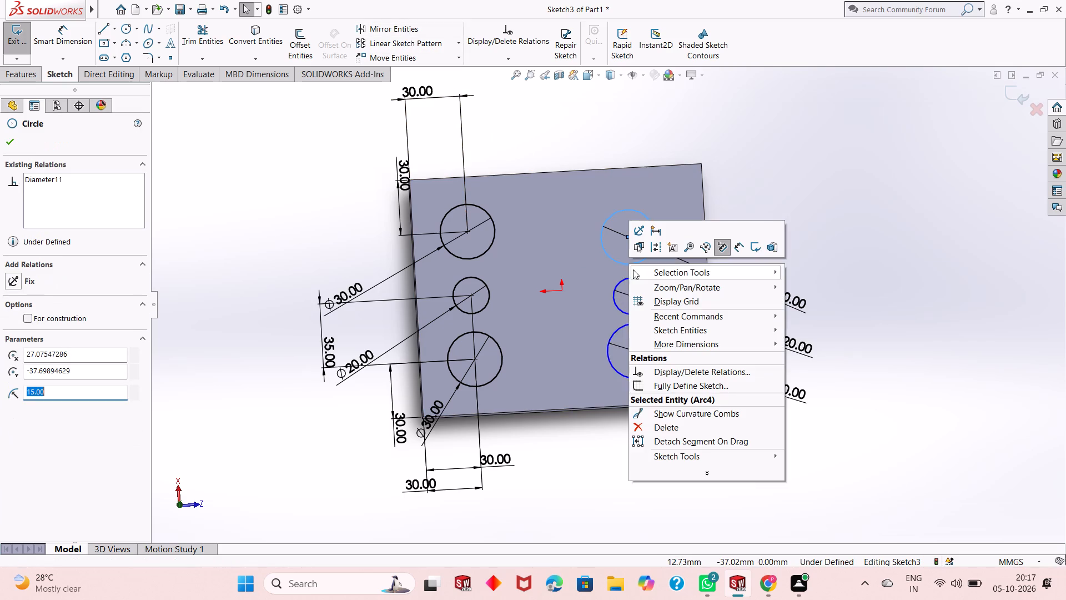
{"action": "left_click", "coordinate": [701, 433]}
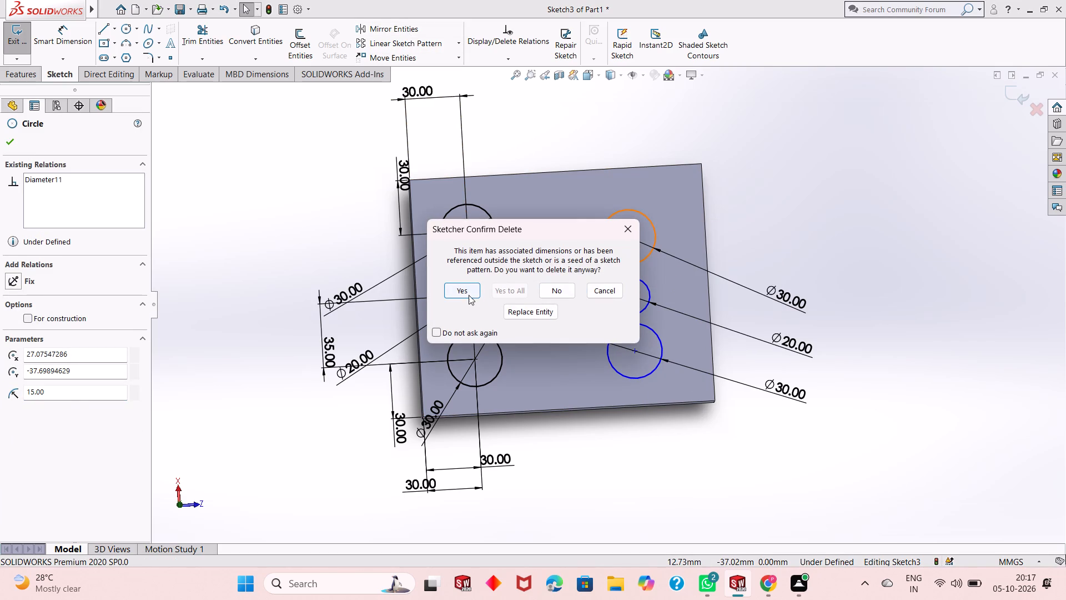
{"action": "left_click", "coordinate": [469, 295]}
{"action": "left_click", "coordinate": [626, 314]}
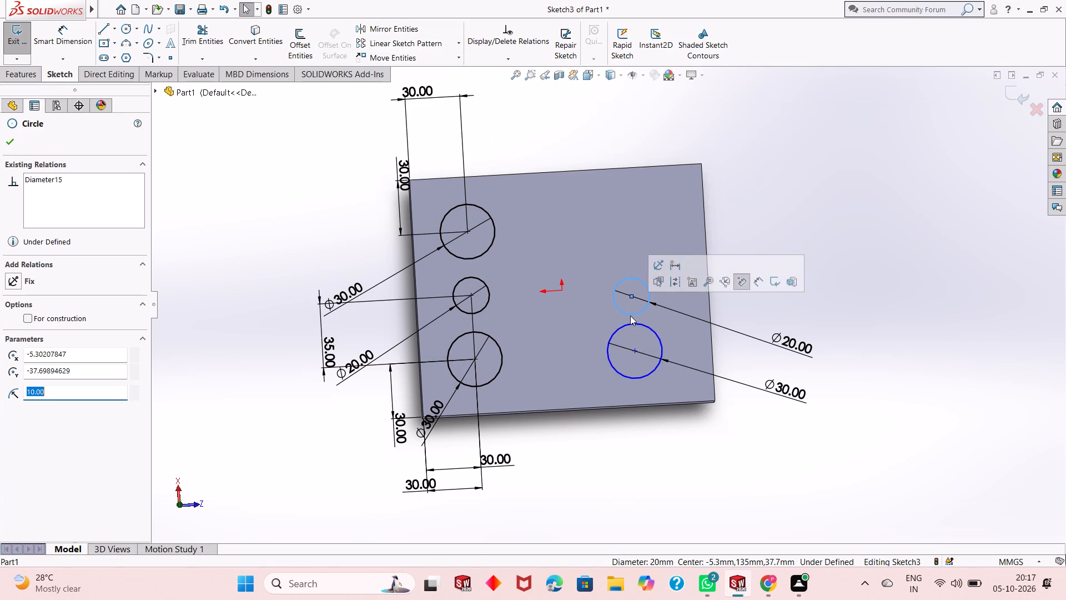
{"action": "left_click", "coordinate": [634, 327], "text": "ctrl"}
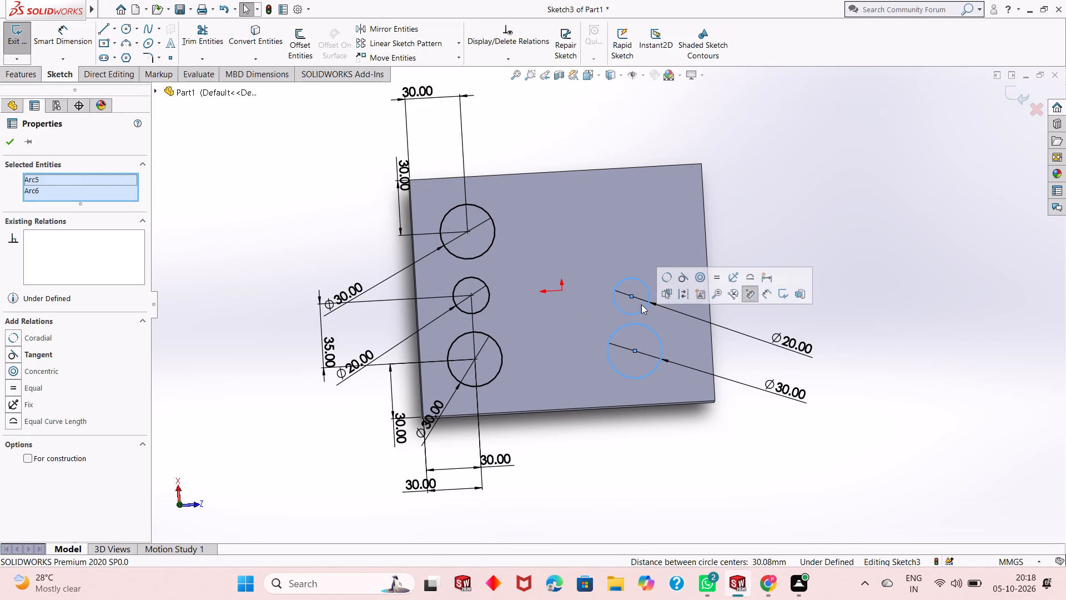
{"action": "right_click", "coordinate": [194, 235]}
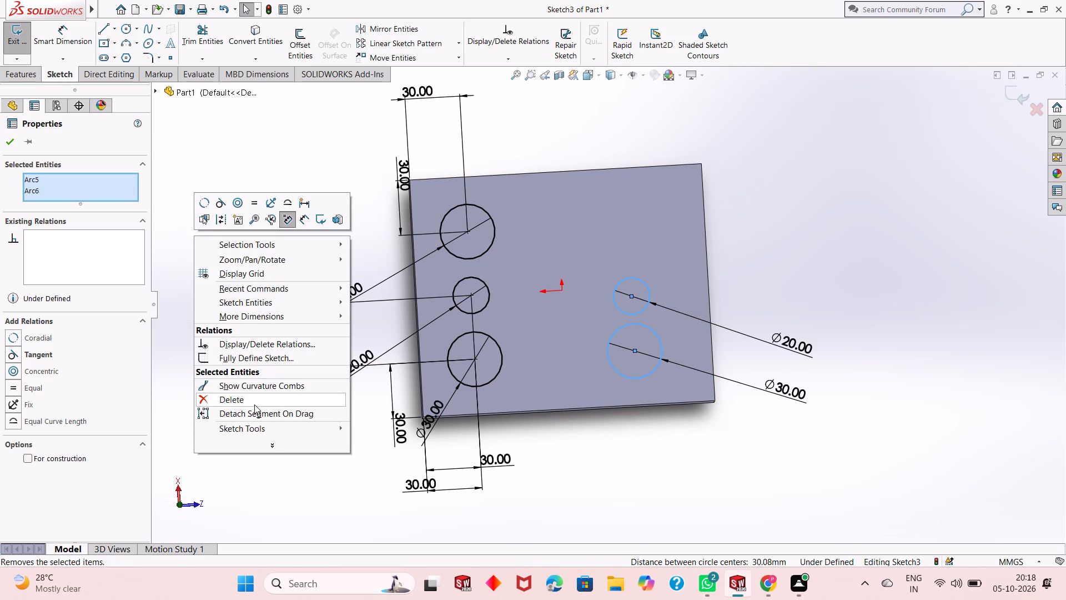
{"action": "left_click", "coordinate": [254, 403]}
{"action": "left_click", "coordinate": [456, 292]}
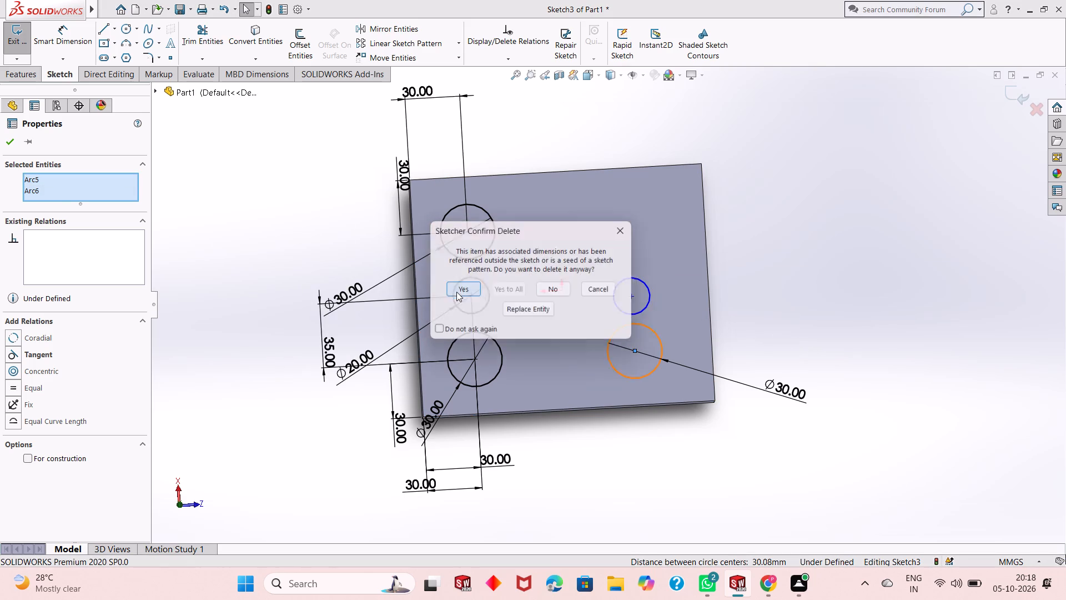
{"action": "left_click", "coordinate": [460, 295]}
Draw a centerline about 130 mm long across the plate's top face, from the −X edge's midpoint to the +X edge's midpoint.
{"action": "middle_click_drag", "start_coordinate": [526, 330], "coordinate": [527, 241]}
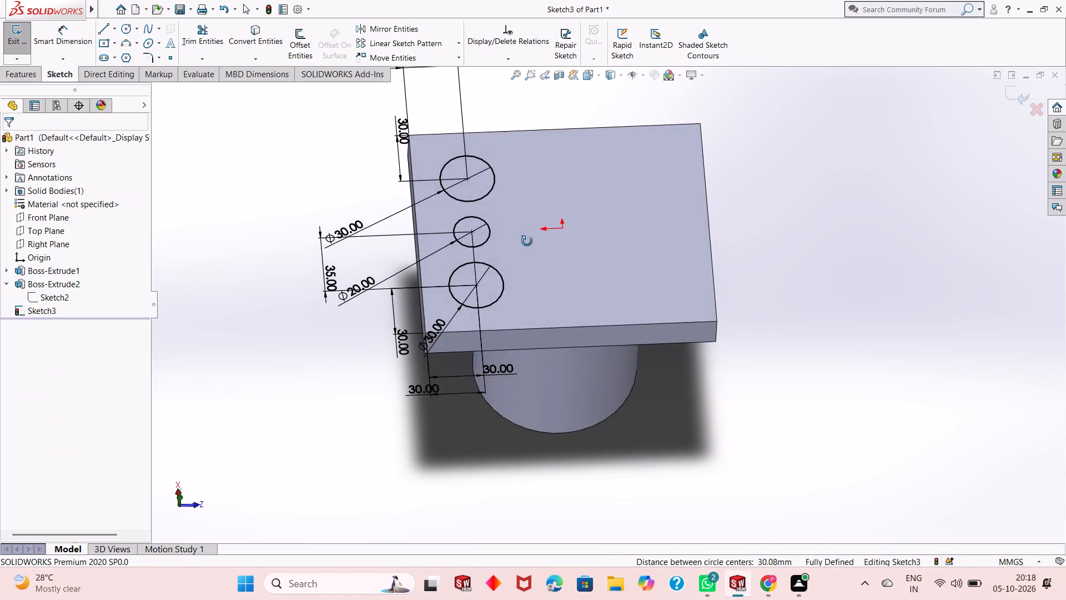
{"action": "middle_click_drag", "start_coordinate": [527, 241], "coordinate": [531, 301]}
{"action": "scroll", "coordinate": [531, 299], "scroll_direction": "up", "scroll_amount": 1}
{"action": "scroll", "coordinate": [578, 232], "scroll_direction": "down", "scroll_amount": 1}
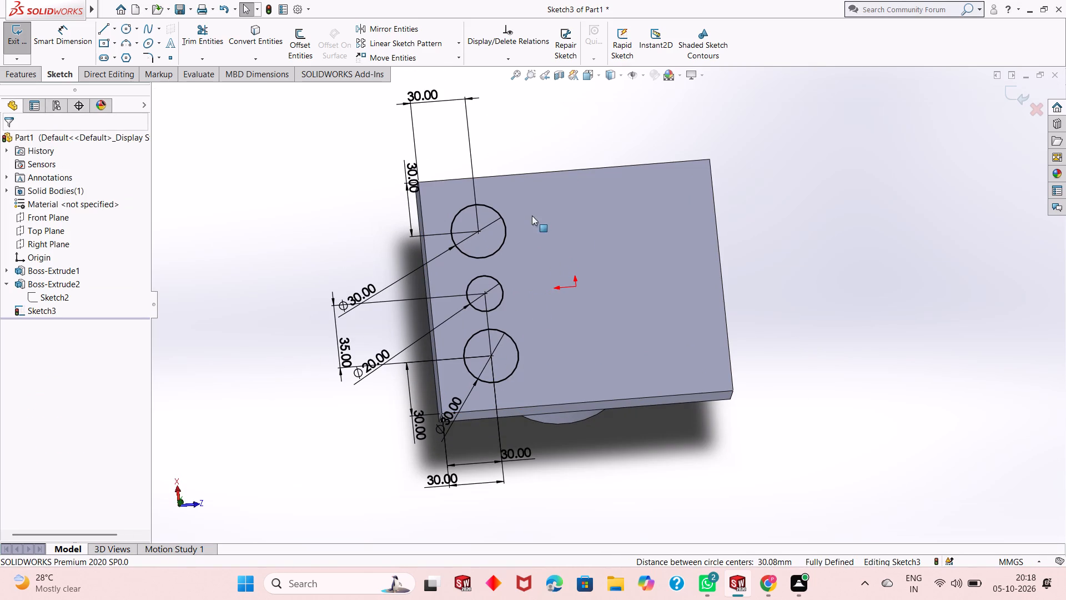
{"action": "scroll", "coordinate": [587, 308], "scroll_direction": "up", "scroll_amount": 1}
{"action": "scroll", "coordinate": [625, 308], "scroll_direction": "down", "scroll_amount": 1}
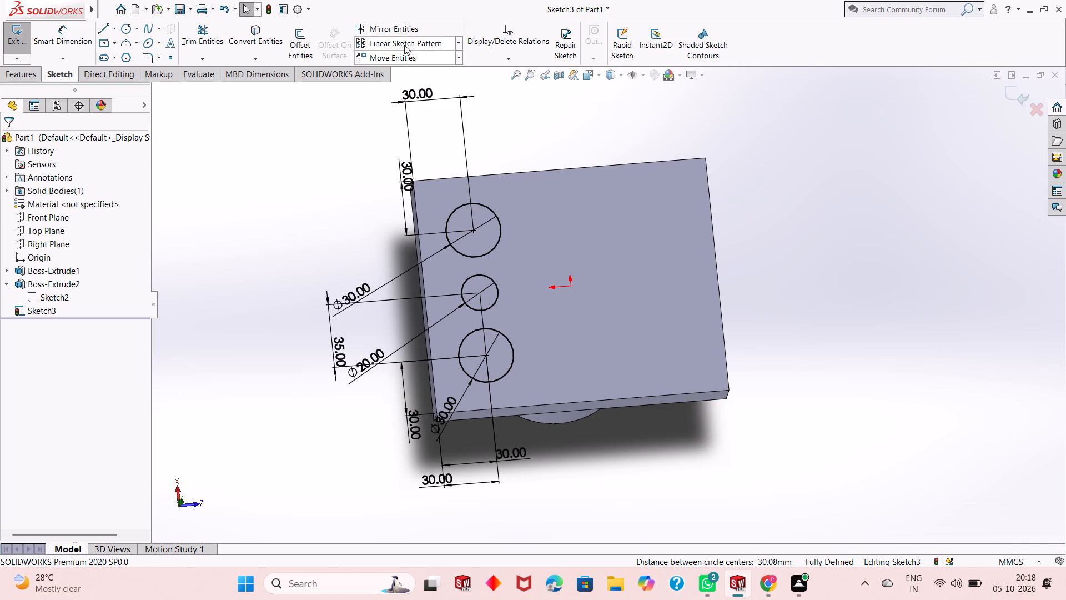
{"action": "left_click", "coordinate": [118, 31]}
{"action": "left_click", "coordinate": [126, 59]}
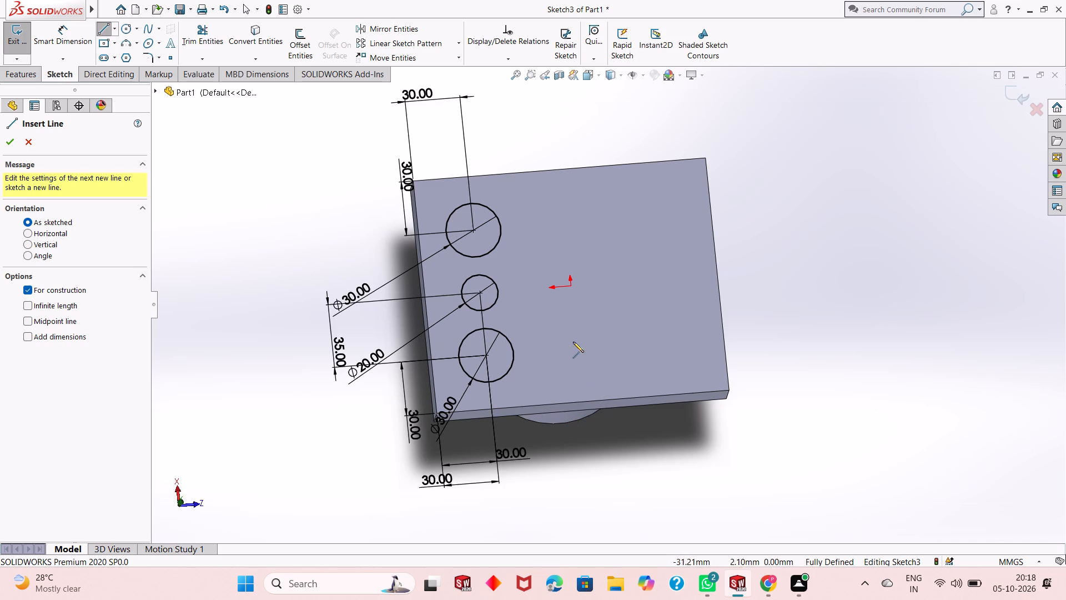
{"action": "left_click", "coordinate": [580, 402]}
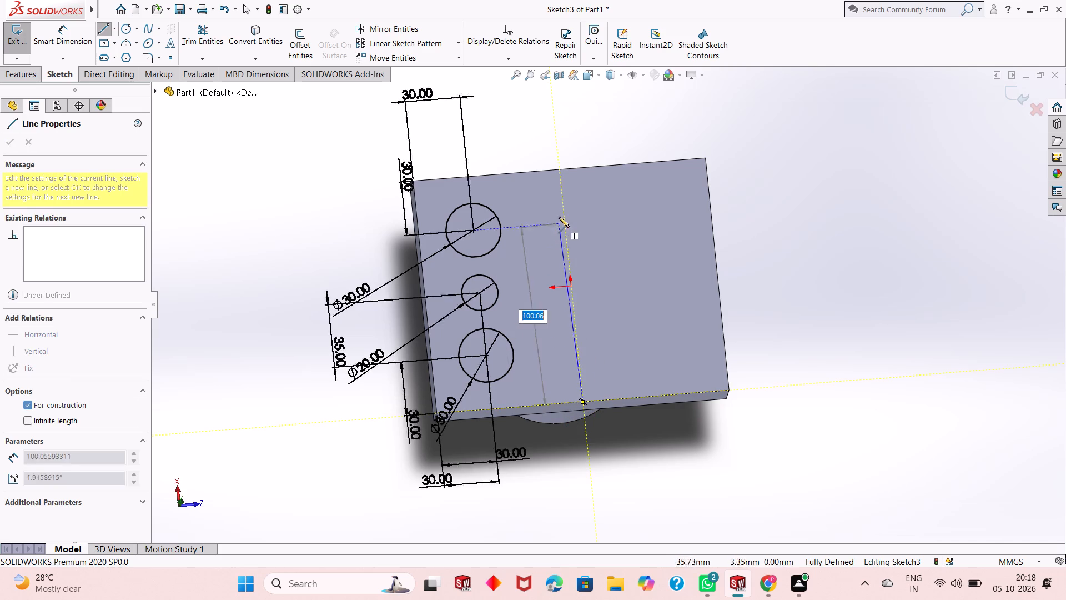
{"action": "left_click", "coordinate": [560, 168]}
{"action": "key", "text": "Escape"}
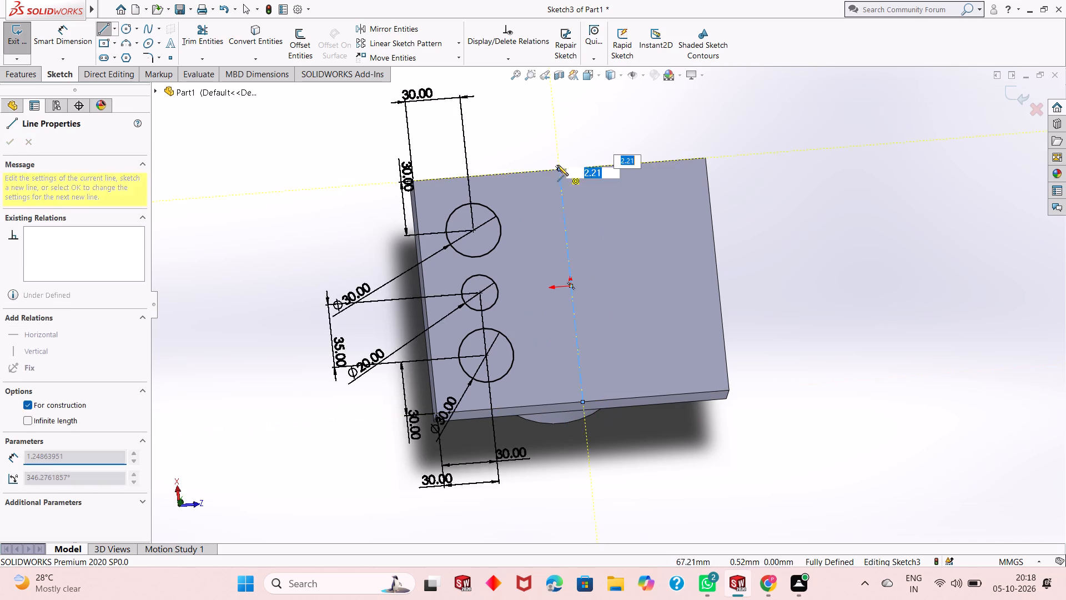
{"action": "key", "text": "Escape"}
{"action": "key", "text": "Escape"}
{"action": "key", "text": "Escape"}
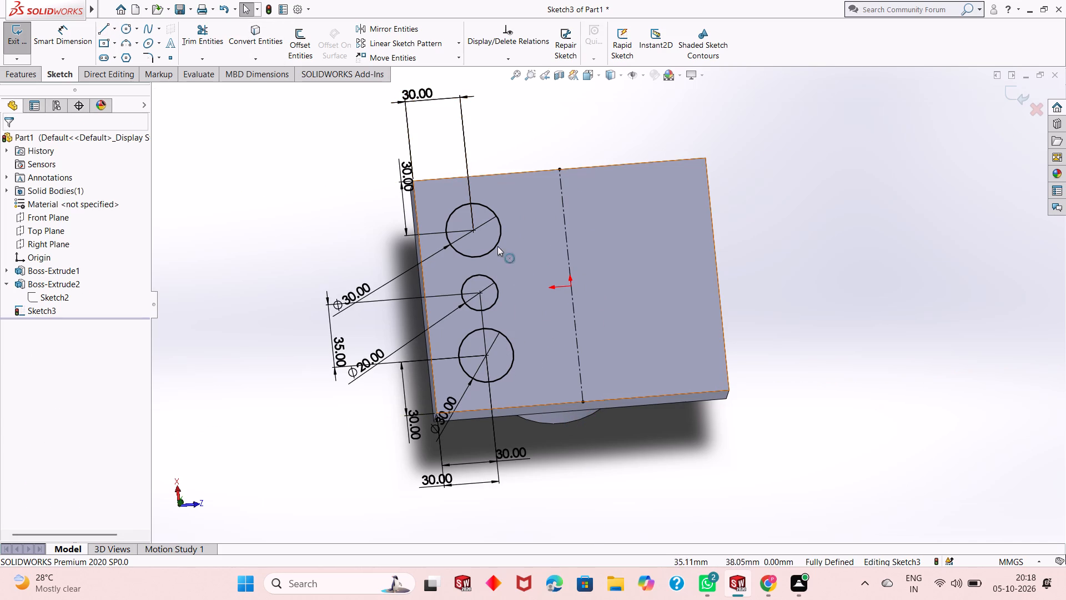
Mirror the three circles of the −Z row about the centerline to the plate's +Z side.
{"action": "left_click", "coordinate": [490, 252]}
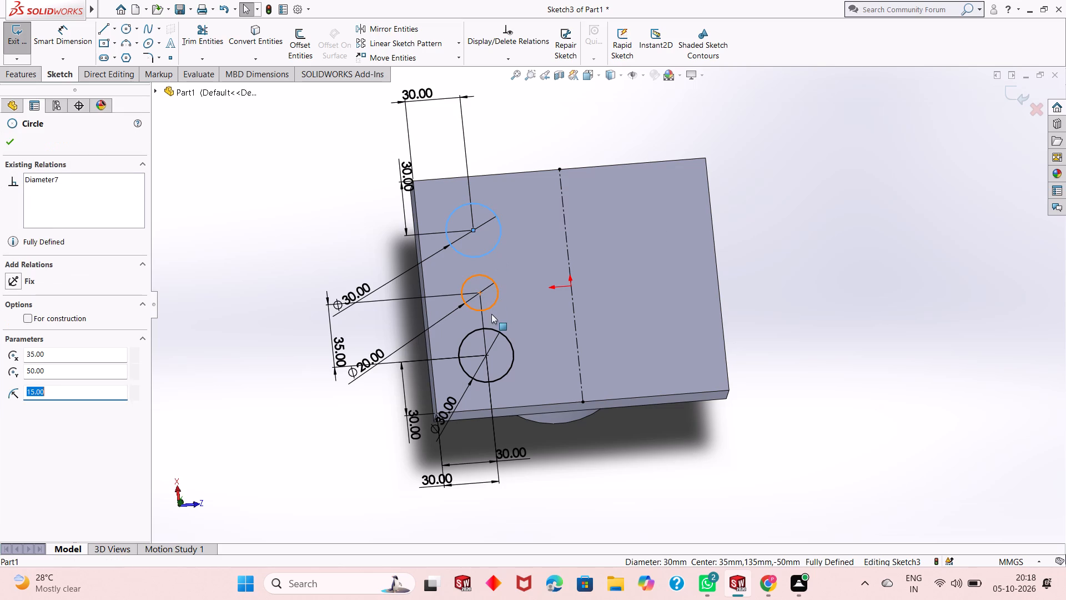
{"action": "left_click", "coordinate": [494, 307], "text": "ctrl"}
{"action": "left_click", "coordinate": [508, 373], "text": "ctrl"}
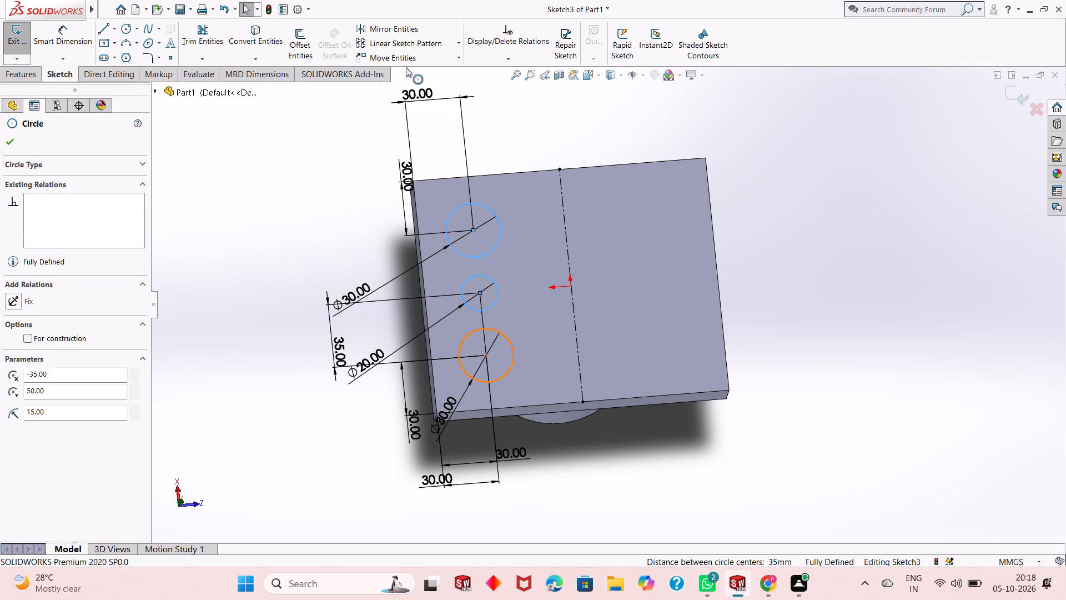
{"action": "left_click", "coordinate": [460, 46]}
{"action": "left_click", "coordinate": [460, 46]}
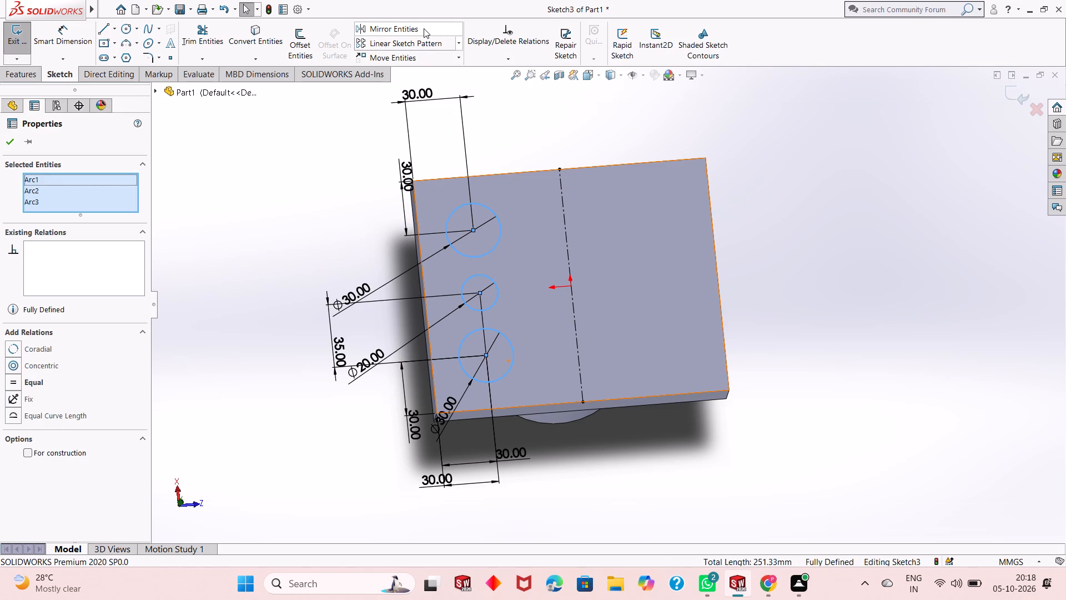
{"action": "left_click", "coordinate": [424, 28]}
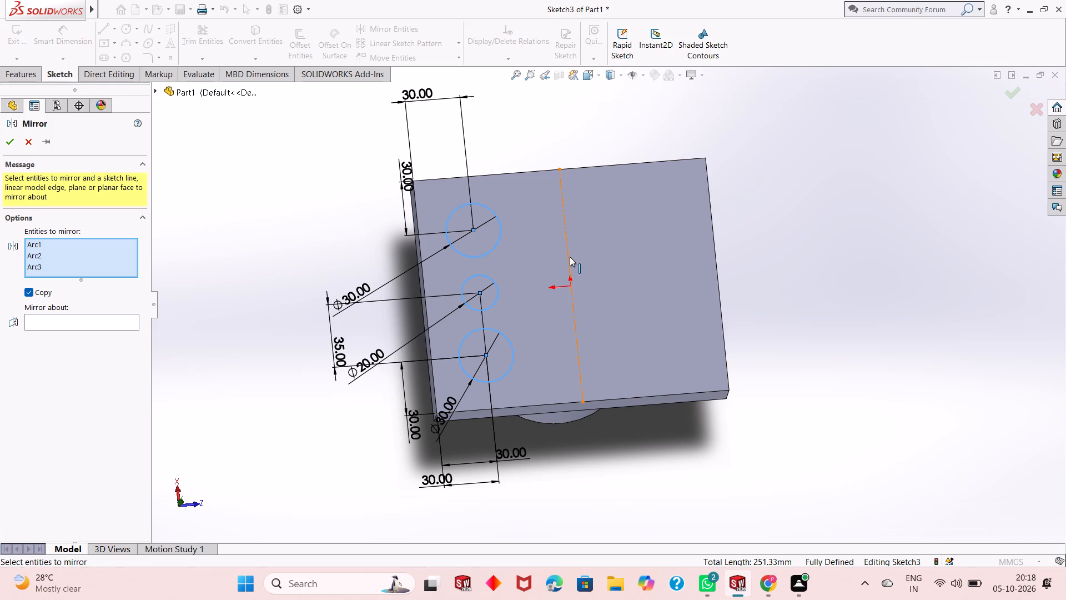
{"action": "left_click", "coordinate": [570, 257]}
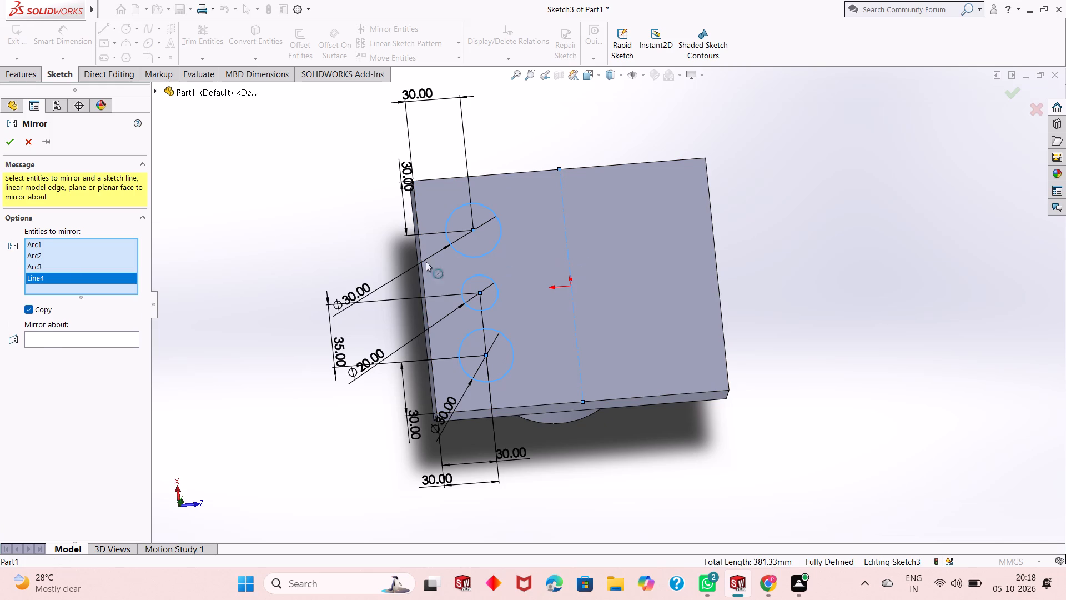
{"action": "right_click", "coordinate": [59, 282]}
{"action": "left_click", "coordinate": [84, 306]}
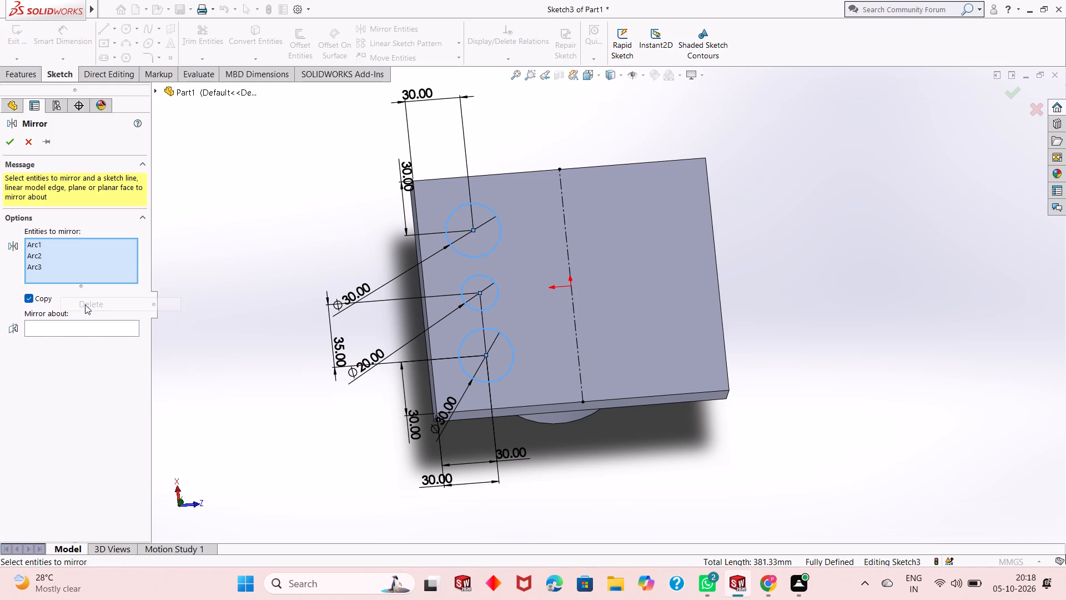
{"action": "left_click", "coordinate": [85, 330]}
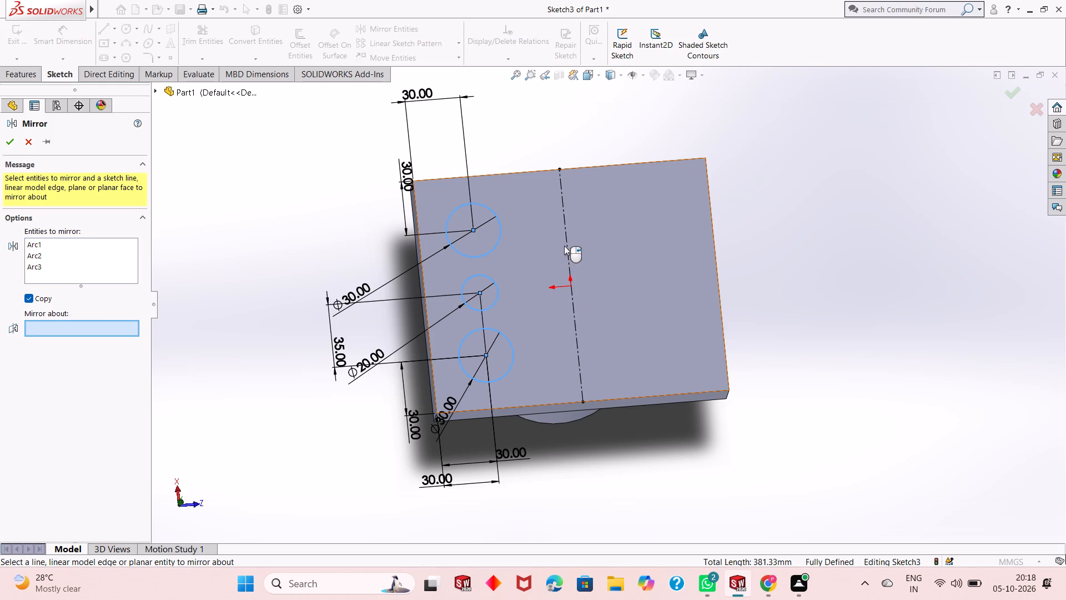
{"action": "left_click", "coordinate": [565, 246]}
{"action": "left_click", "coordinate": [14, 147]}
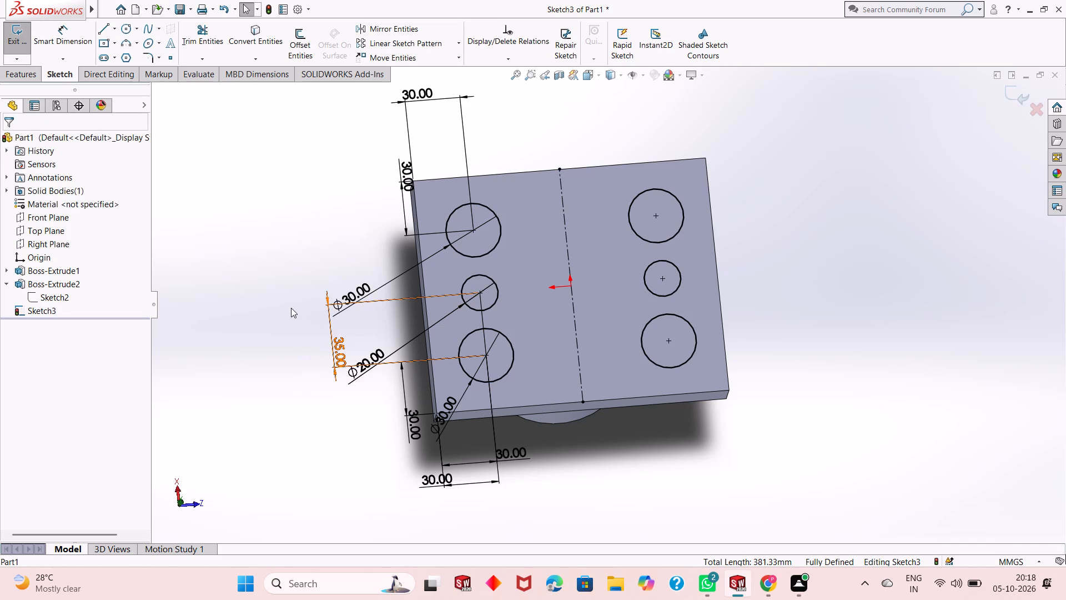
{"action": "key", "text": "Escape"}
{"action": "key", "text": "Escape"}
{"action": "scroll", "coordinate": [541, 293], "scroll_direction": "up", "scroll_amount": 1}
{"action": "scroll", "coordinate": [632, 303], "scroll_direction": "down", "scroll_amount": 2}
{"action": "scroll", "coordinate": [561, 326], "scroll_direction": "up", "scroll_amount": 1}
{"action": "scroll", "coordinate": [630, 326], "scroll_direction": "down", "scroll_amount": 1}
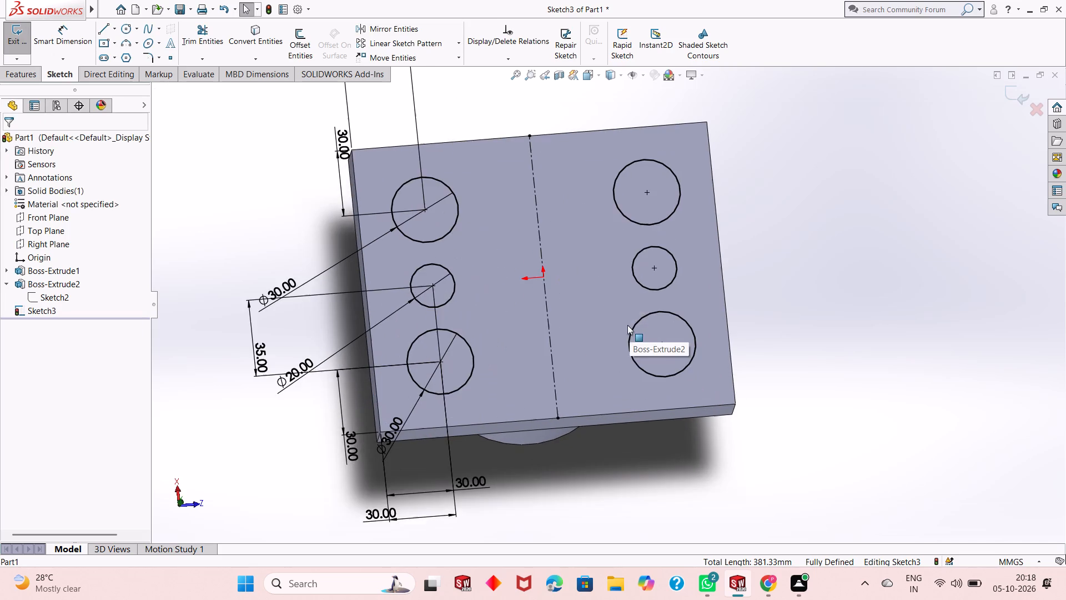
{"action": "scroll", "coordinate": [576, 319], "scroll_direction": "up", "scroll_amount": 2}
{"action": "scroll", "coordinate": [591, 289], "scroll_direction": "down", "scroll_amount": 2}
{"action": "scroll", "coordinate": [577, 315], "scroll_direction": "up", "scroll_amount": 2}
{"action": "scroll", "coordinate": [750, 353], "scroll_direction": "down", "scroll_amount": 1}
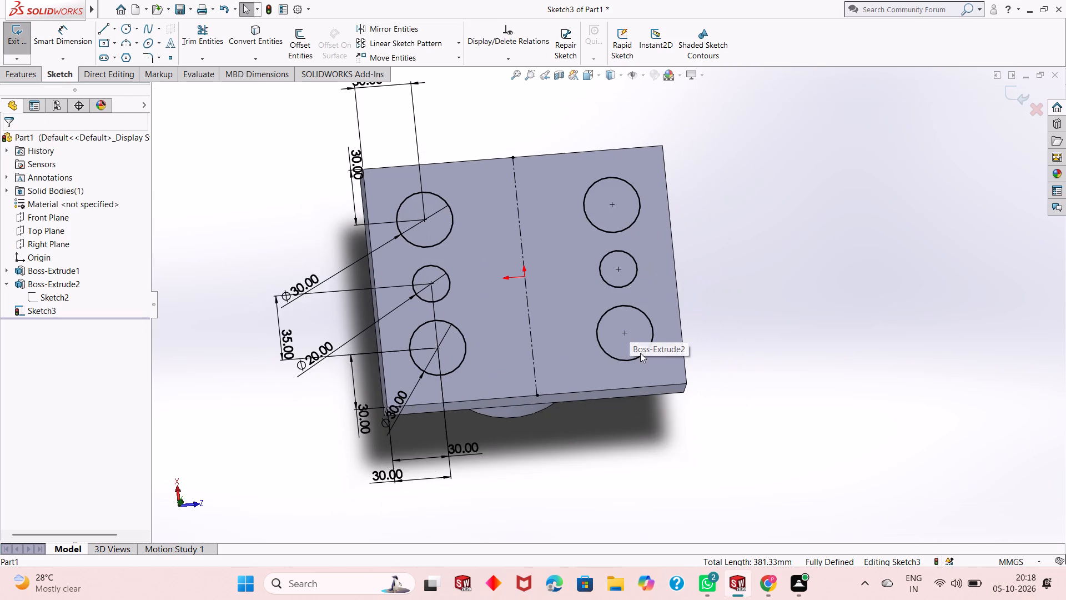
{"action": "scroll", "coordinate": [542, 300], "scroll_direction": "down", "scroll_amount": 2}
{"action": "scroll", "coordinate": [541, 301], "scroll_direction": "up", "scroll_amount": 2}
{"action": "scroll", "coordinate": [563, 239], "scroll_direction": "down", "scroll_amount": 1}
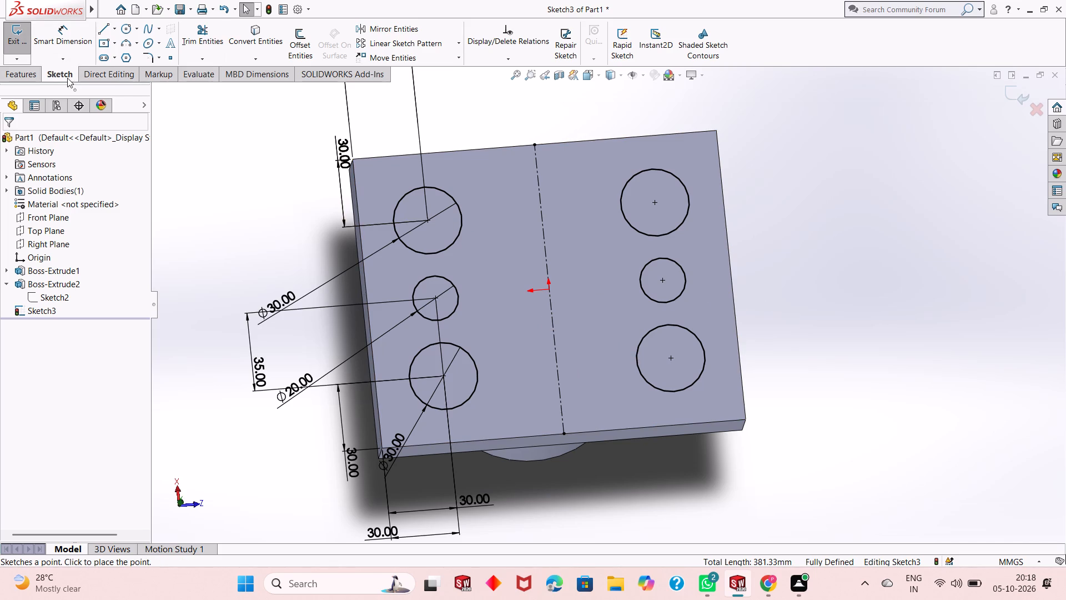
Cut the six circles into the plate with a Blind Extruded Cut 20 mm deep.
{"action": "left_click", "coordinate": [29, 74]}
{"action": "left_click", "coordinate": [199, 51]}
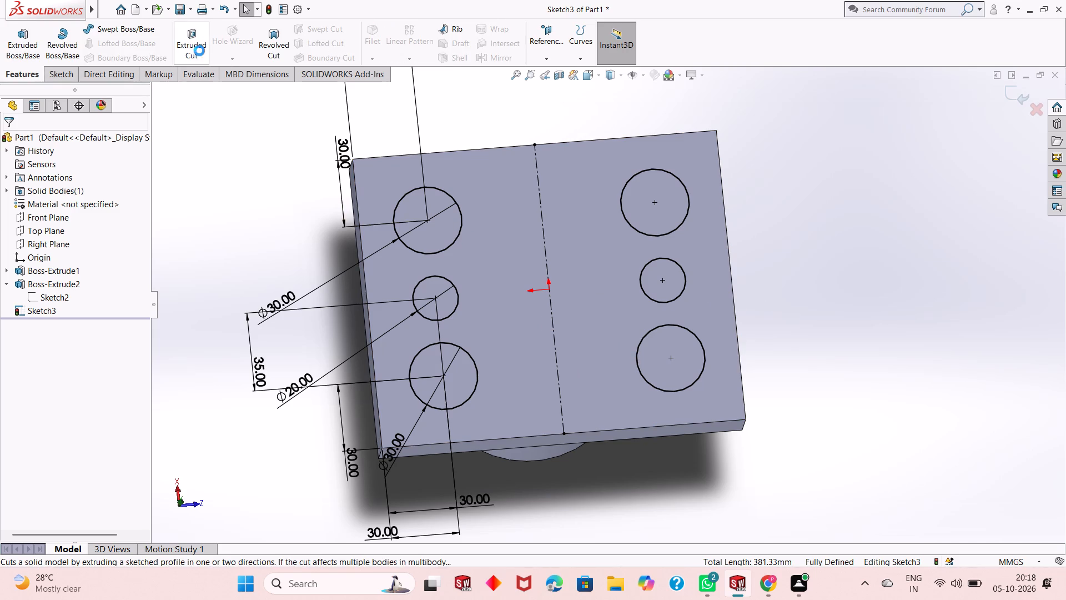
{"action": "middle_click_drag", "start_coordinate": [286, 286], "coordinate": [271, 202]}
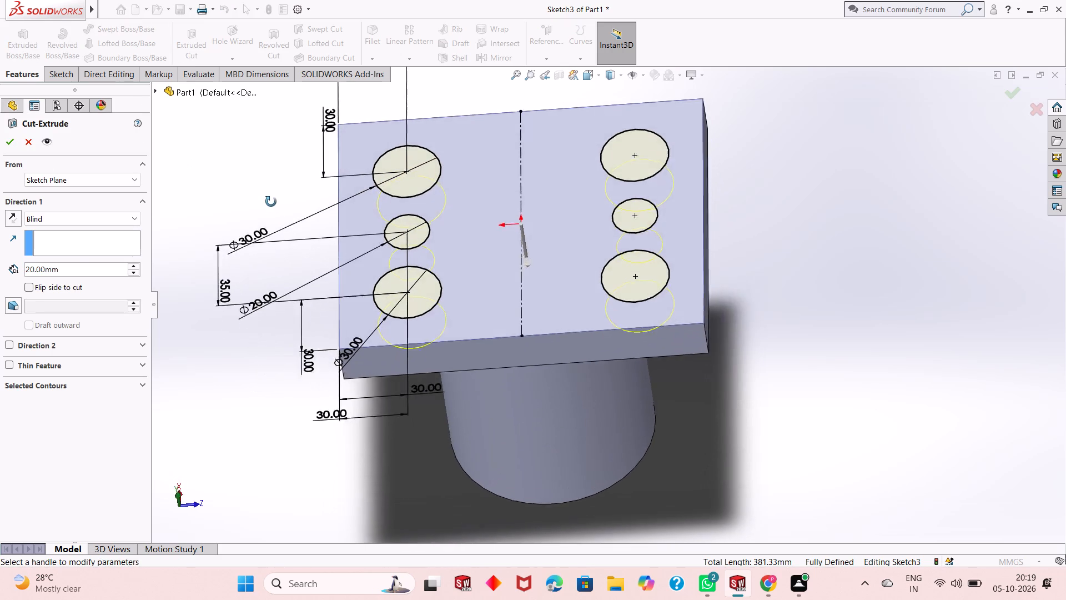
{"action": "middle_click_drag", "start_coordinate": [271, 202], "coordinate": [271, 163]}
{"action": "middle_click_drag", "start_coordinate": [414, 382], "coordinate": [405, 253]}
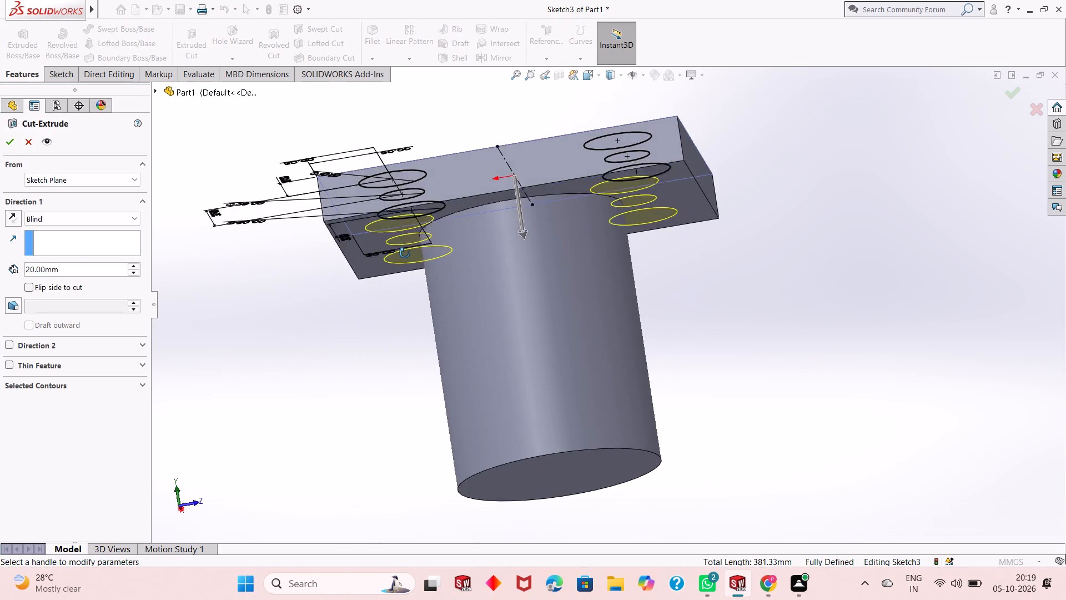
{"action": "middle_click_drag", "start_coordinate": [405, 253], "coordinate": [396, 187]}
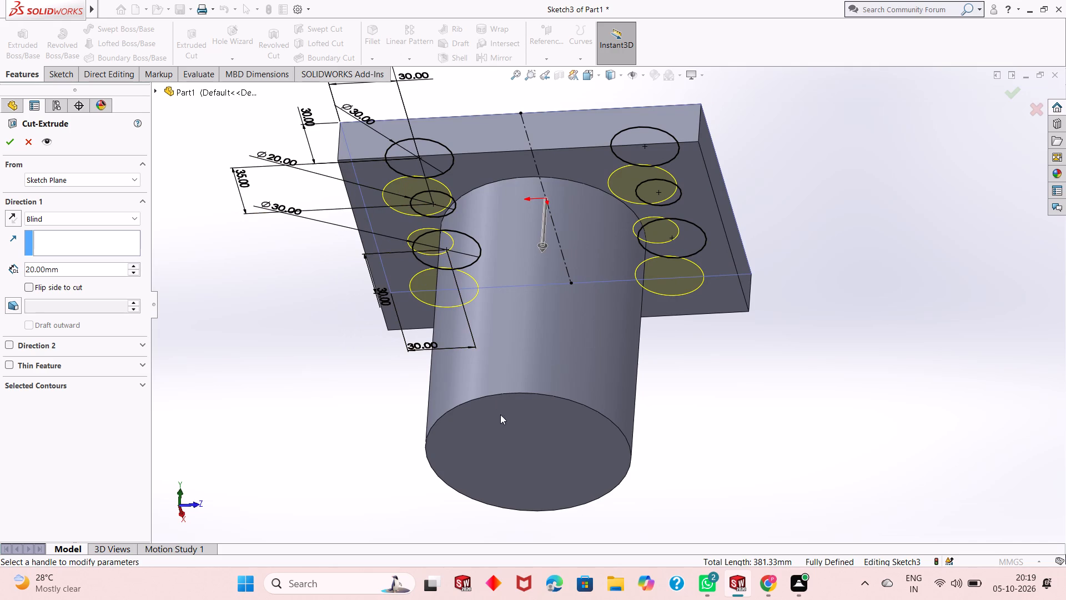
{"action": "middle_click_drag", "start_coordinate": [475, 209], "coordinate": [506, 204]}
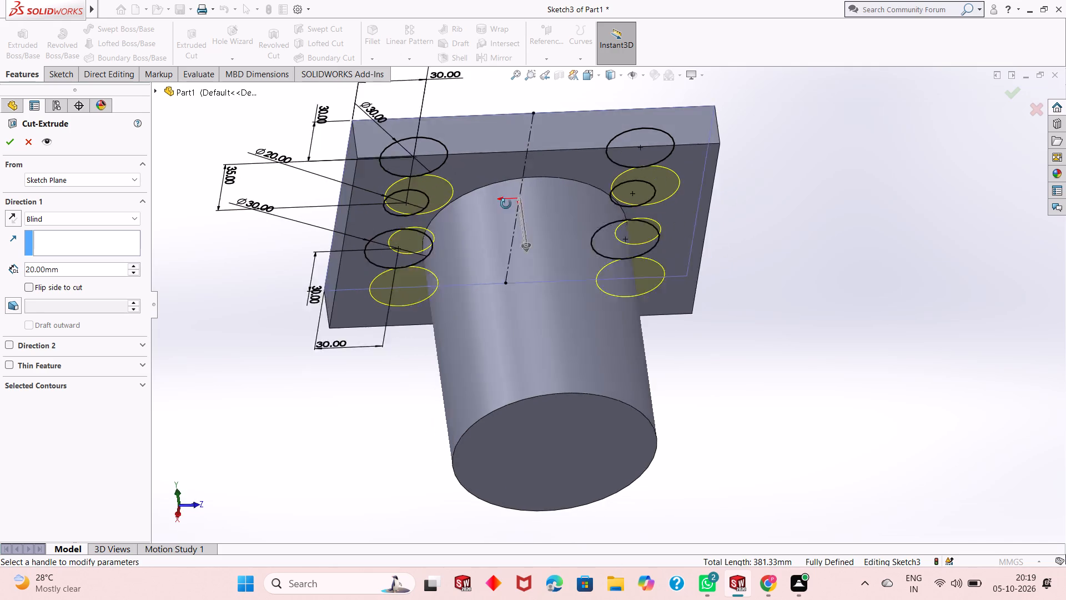
{"action": "middle_click_drag", "start_coordinate": [506, 204], "coordinate": [510, 197]}
{"action": "scroll", "coordinate": [464, 179], "scroll_direction": "down", "scroll_amount": 3}
{"action": "middle_click_drag", "start_coordinate": [554, 249], "coordinate": [529, 237]}
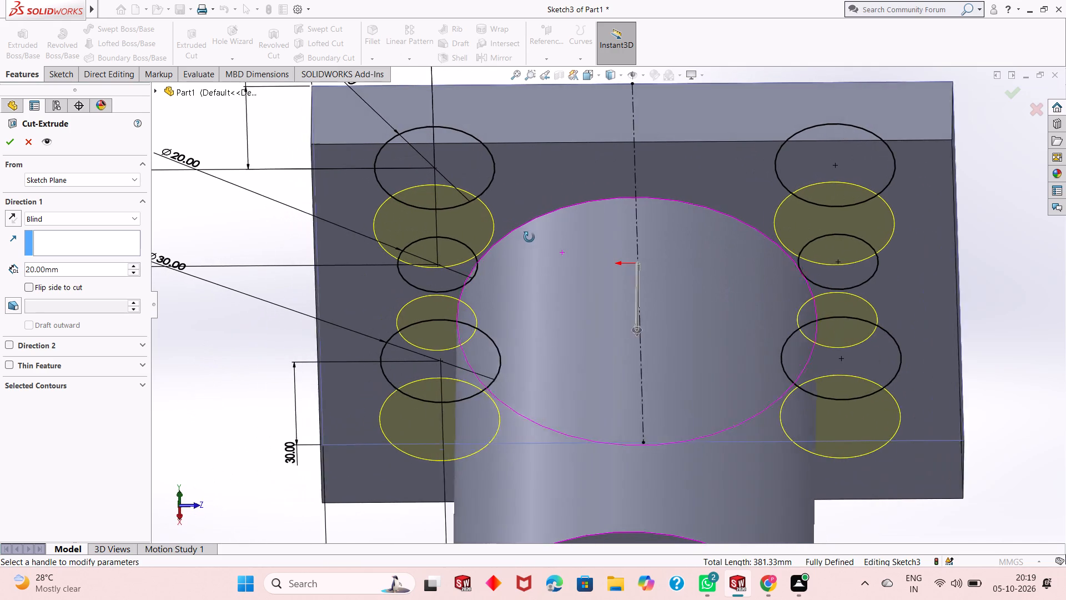
{"action": "middle_click_drag", "start_coordinate": [529, 237], "coordinate": [527, 237]}
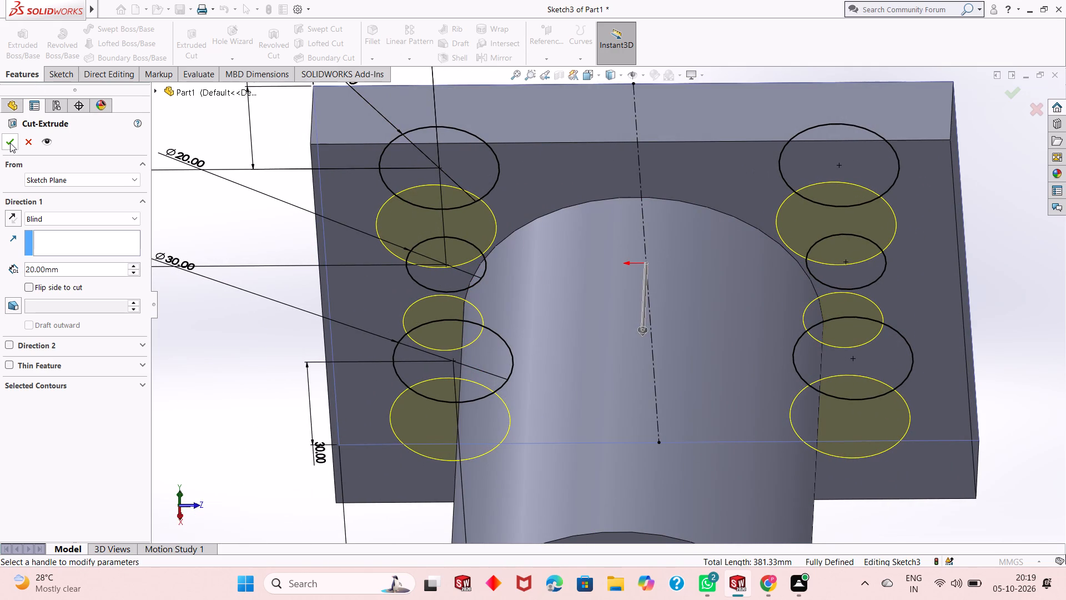
{"action": "left_click", "coordinate": [10, 143]}
Examine the cut holes from the plate's underside and top, including where they meet the cylinder.
{"action": "middle_click_drag", "start_coordinate": [398, 323], "coordinate": [403, 335]}
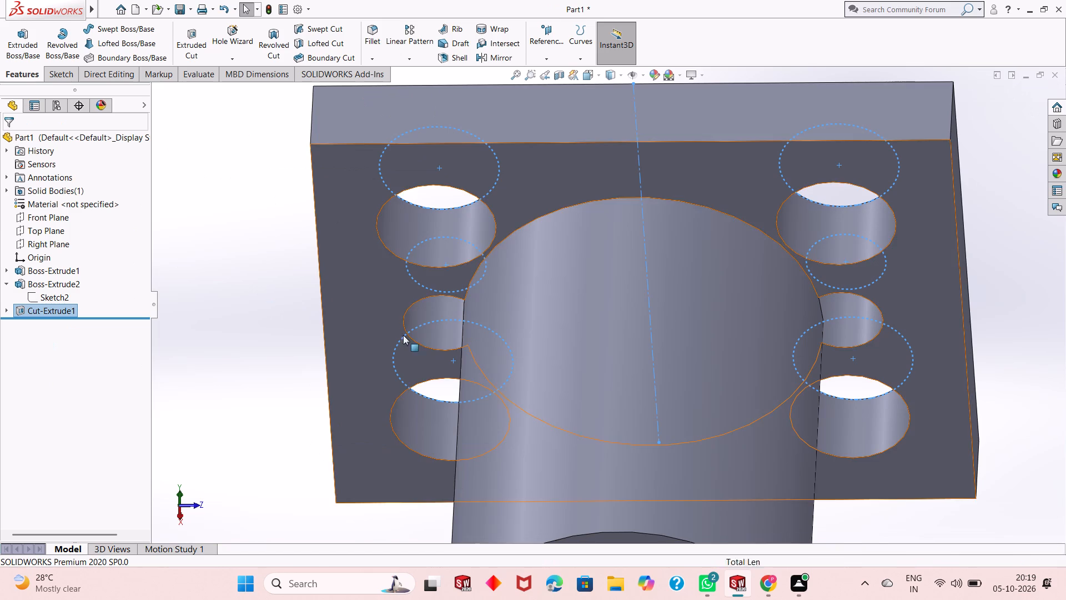
{"action": "middle_click_drag", "start_coordinate": [403, 335], "coordinate": [500, 189]}
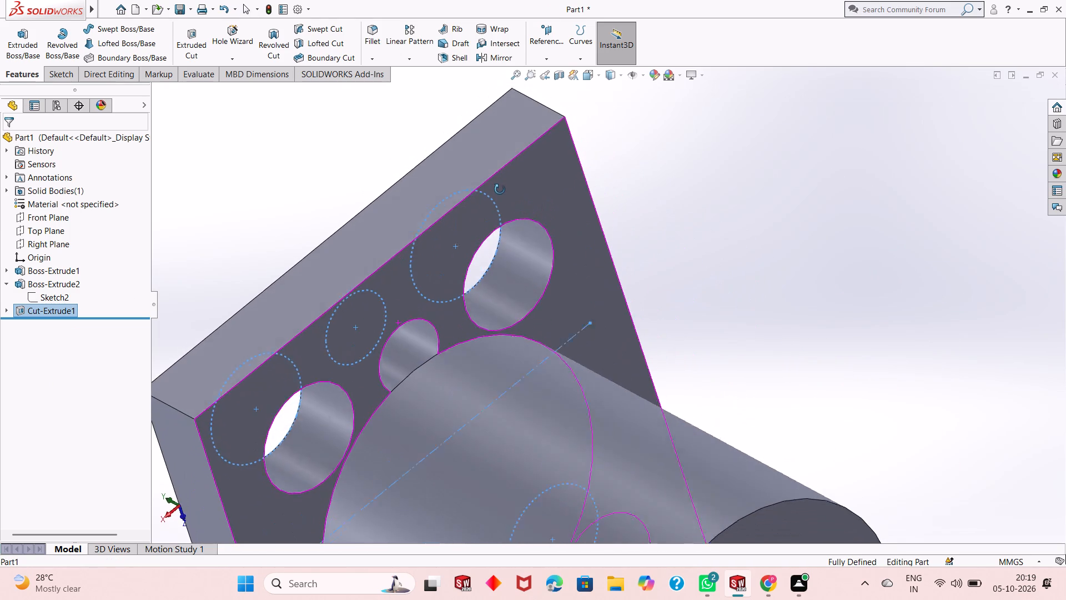
{"action": "middle_click_drag", "start_coordinate": [500, 189], "coordinate": [561, 284]}
{"action": "scroll", "coordinate": [504, 296], "scroll_direction": "up", "scroll_amount": 2}
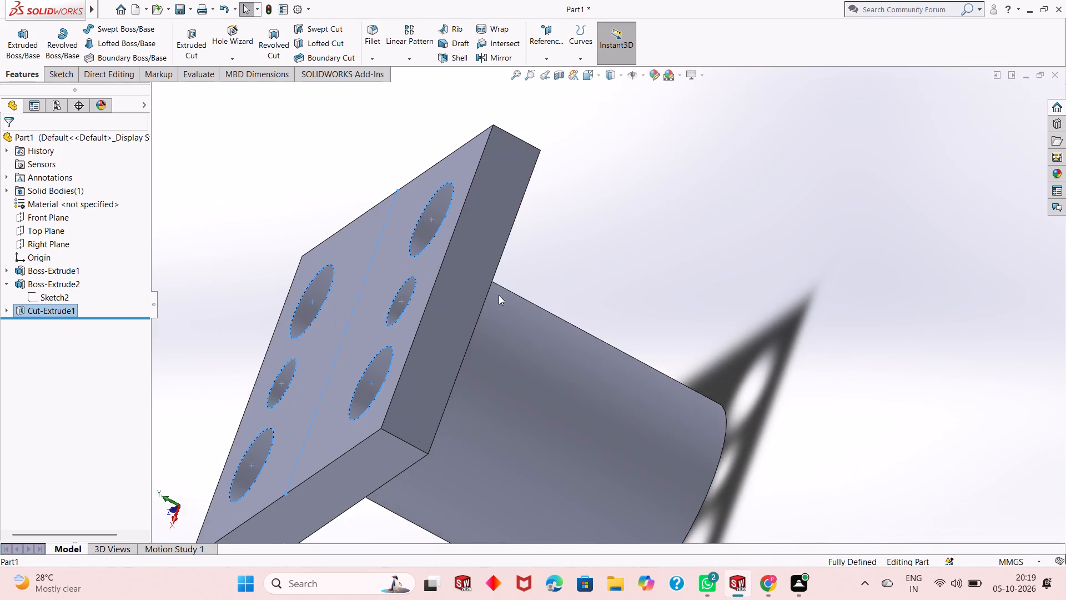
{"action": "middle_click_drag", "start_coordinate": [498, 296], "coordinate": [427, 281]}
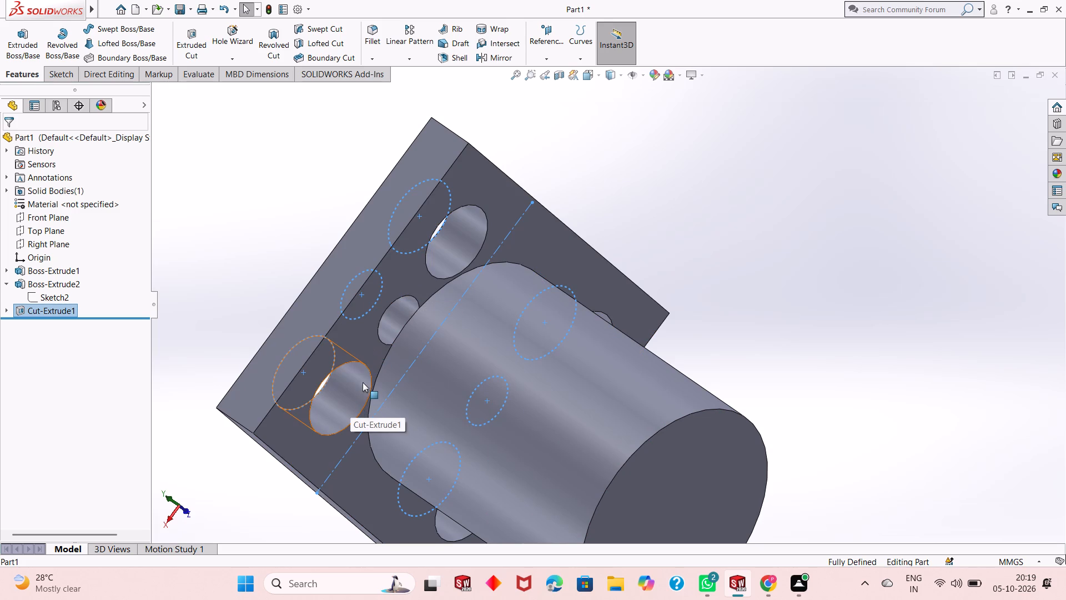
{"action": "middle_click_drag", "start_coordinate": [361, 361], "coordinate": [416, 431]}
{"action": "scroll", "coordinate": [424, 389], "scroll_direction": "up", "scroll_amount": 1}
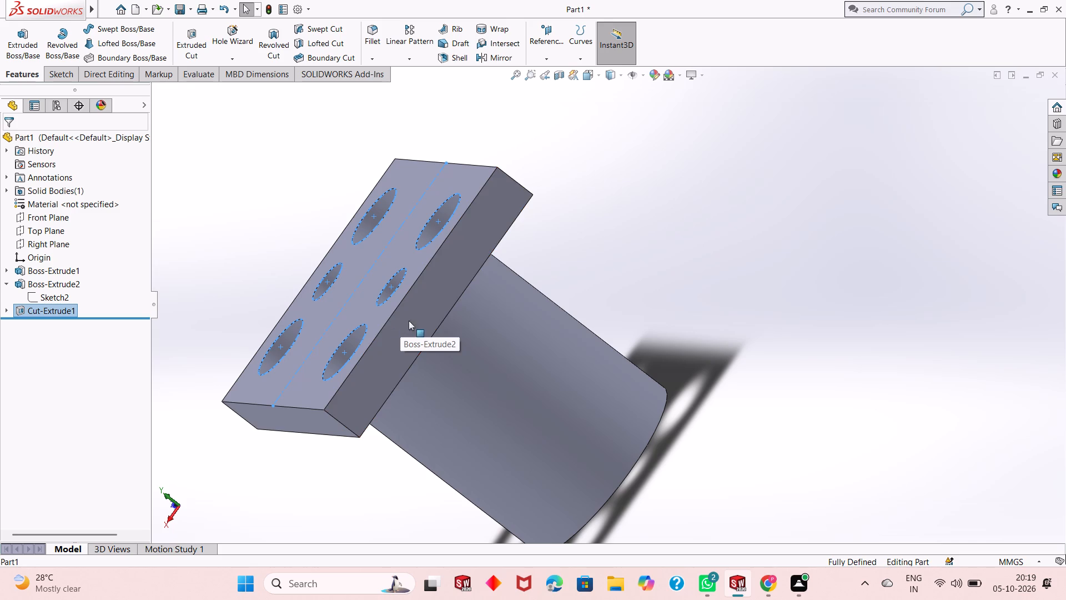
Sketch a circle of about 33 mm radius on the plate's top face, centred on the origin.
{"action": "key", "text": "ctrl+8"}
{"action": "key", "text": "Escape"}
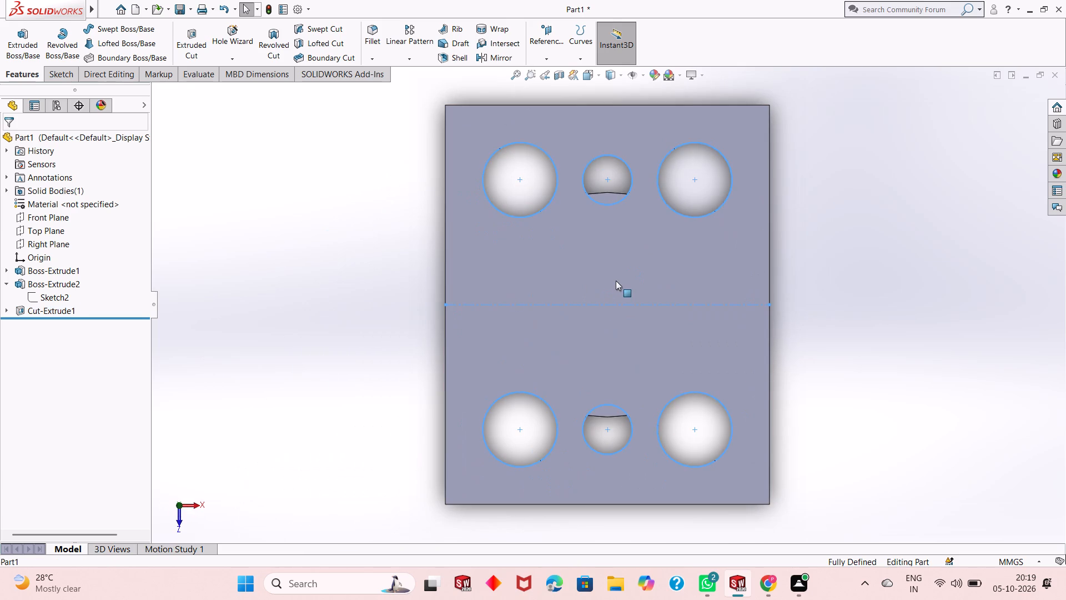
{"action": "key", "text": "Escape"}
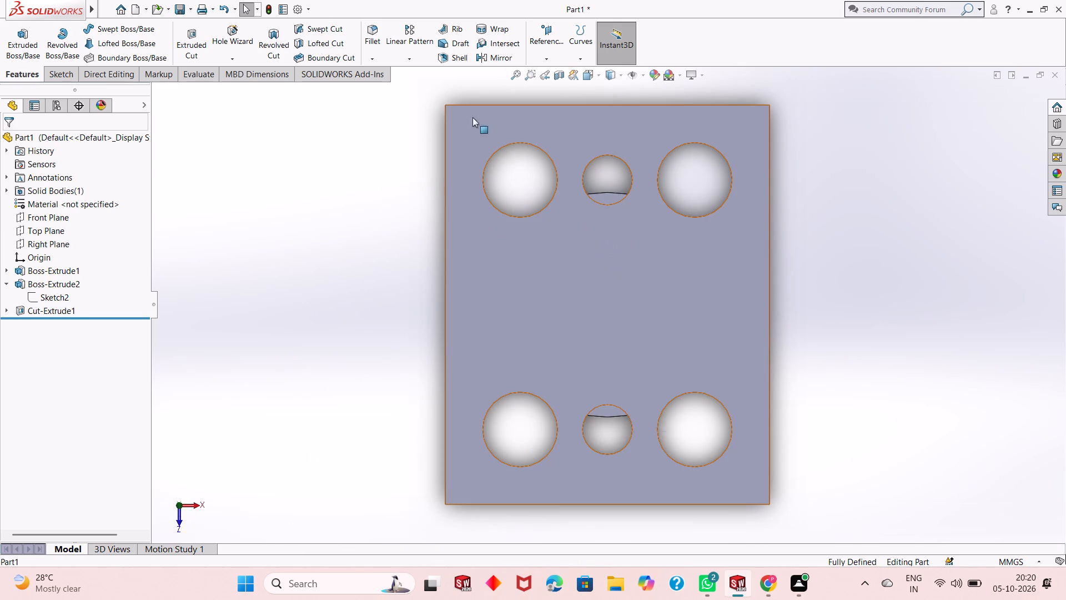
{"action": "left_click", "coordinate": [74, 74]}
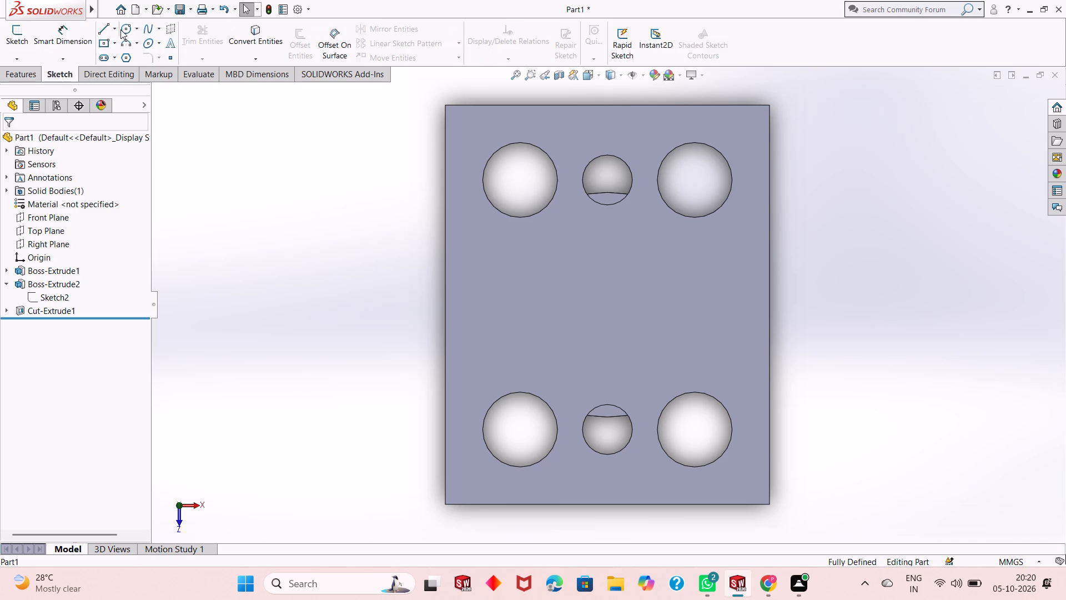
{"action": "left_click", "coordinate": [122, 28]}
{"action": "left_click", "coordinate": [477, 277]}
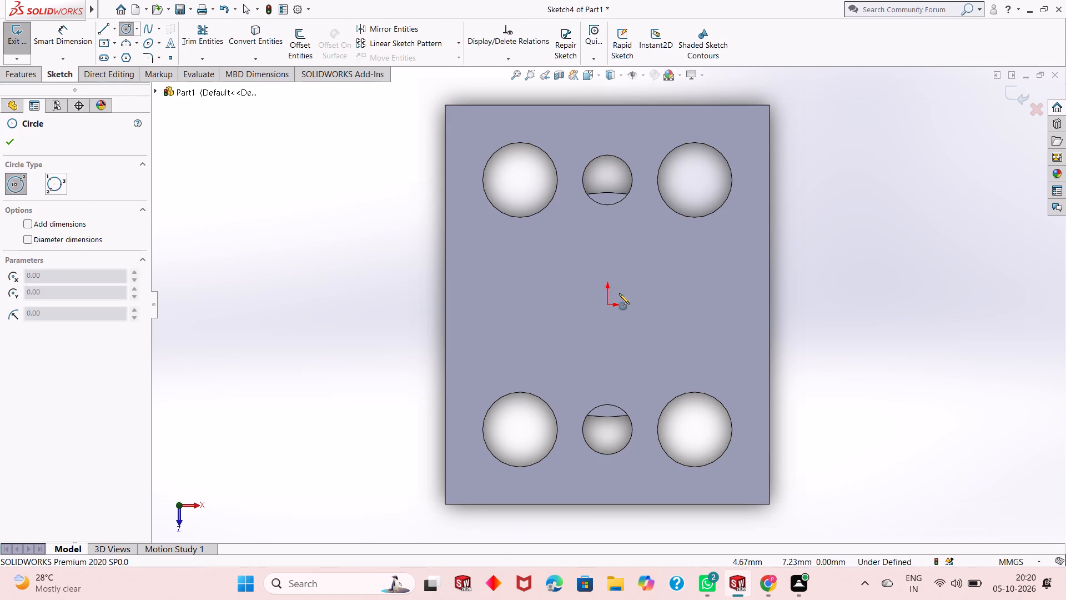
{"action": "left_click", "coordinate": [608, 303]}
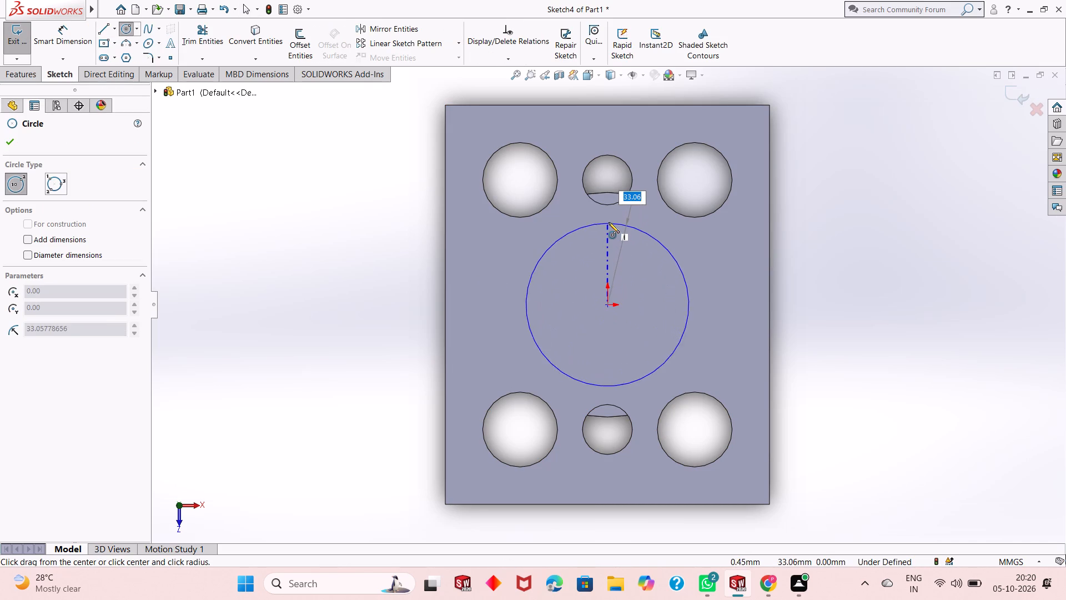
{"action": "left_click", "coordinate": [609, 222]}
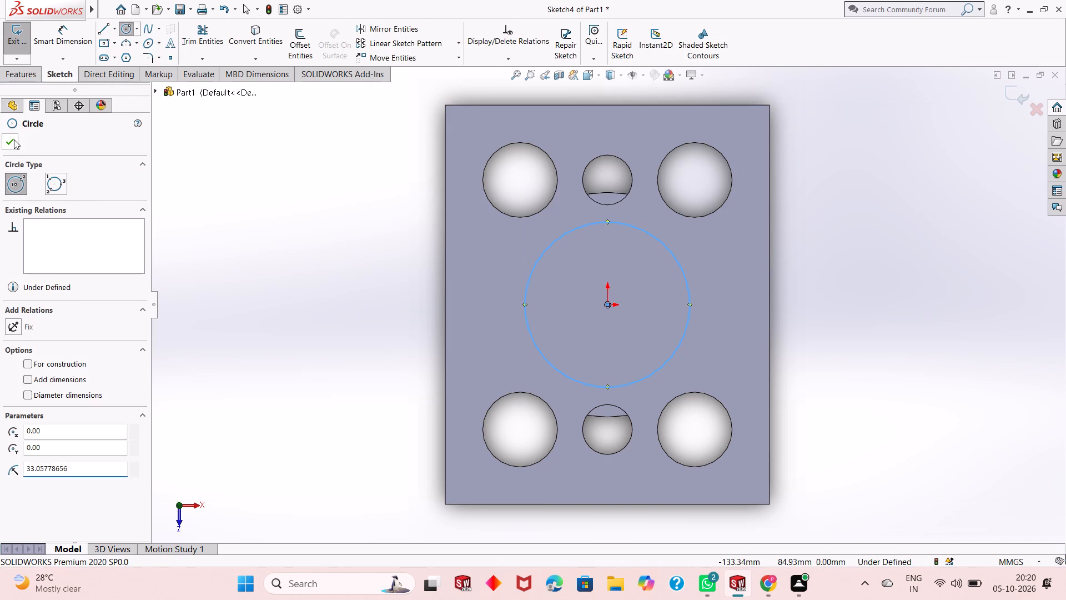
{"action": "left_click", "coordinate": [14, 139]}
Dimension the central circle's diameter as 56 mm.
{"action": "left_click", "coordinate": [59, 20]}
{"action": "left_click", "coordinate": [60, 43]}
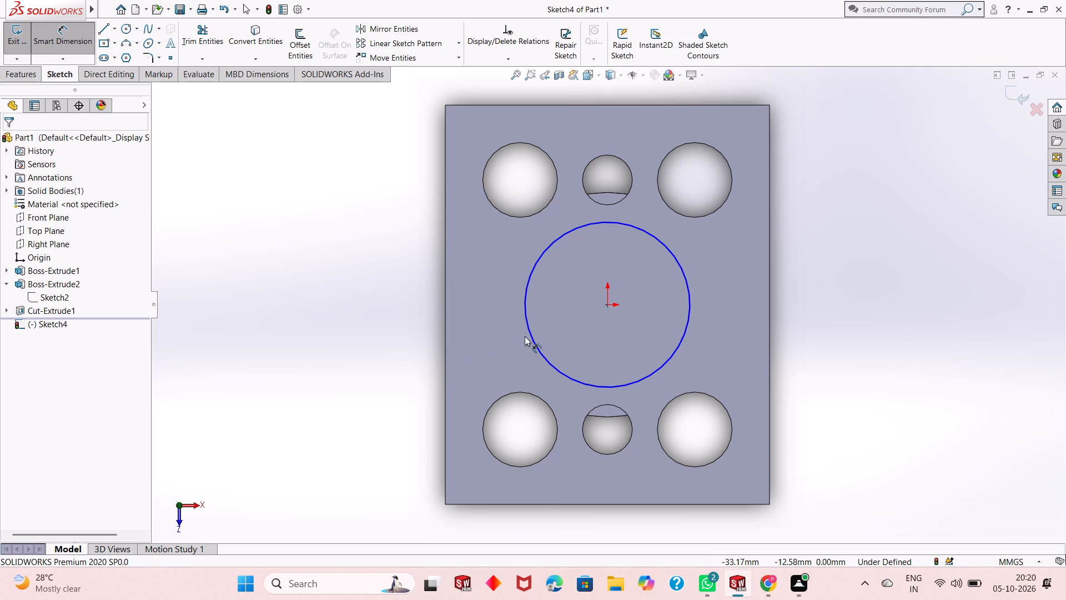
{"action": "left_click", "coordinate": [530, 333]}
{"action": "left_click", "coordinate": [366, 396]}
{"action": "type", "text": "56"}
{"action": "key", "text": "Return"}
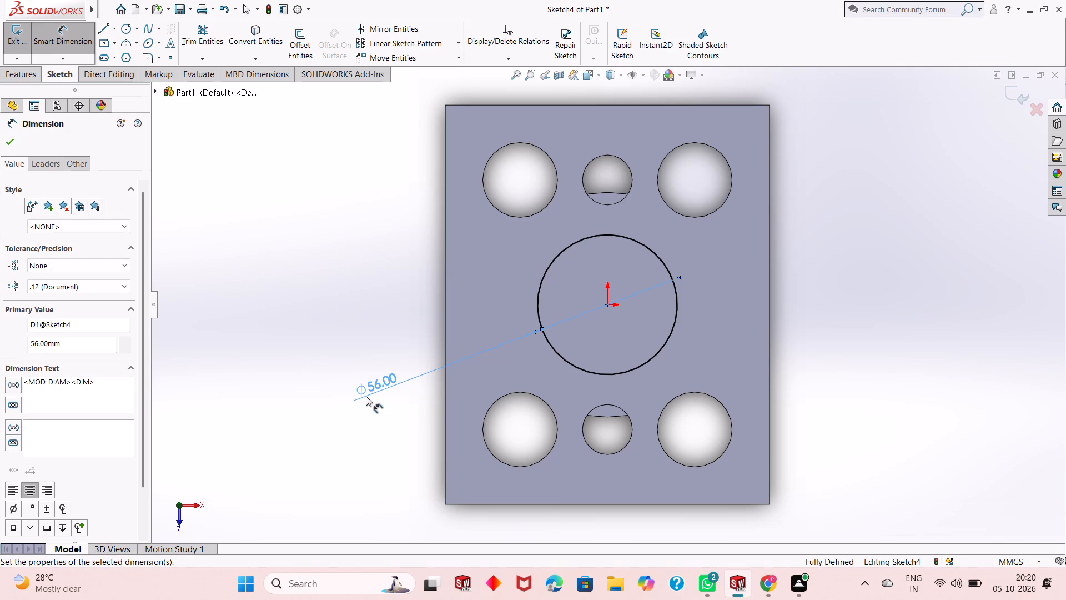
{"action": "key", "text": "Escape"}
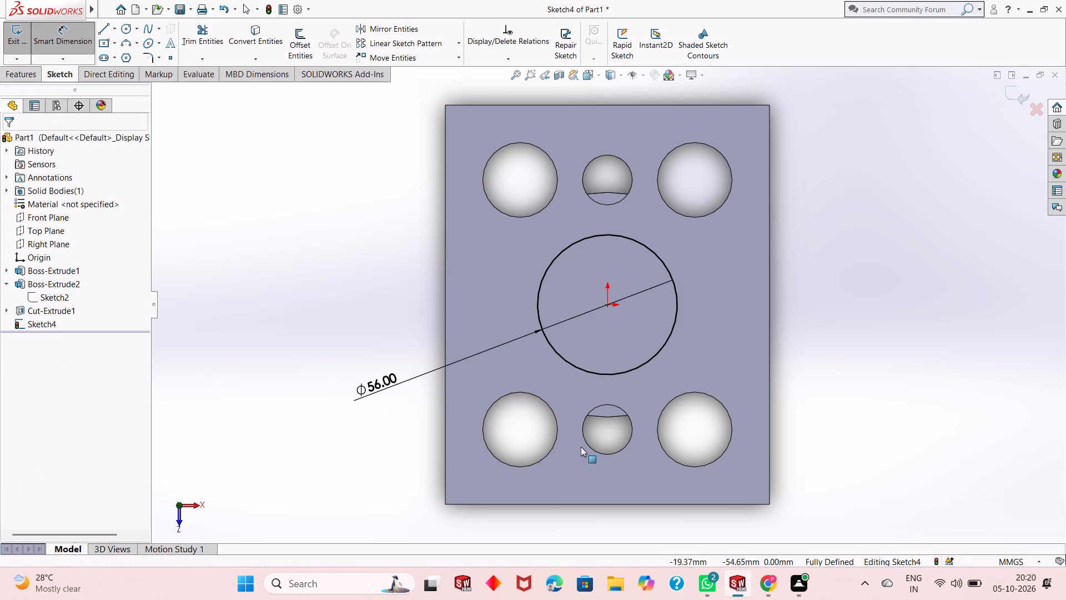
Examine the plate's holes, the central circle and the cylinder from above, below and the side.
{"action": "middle_click_drag", "start_coordinate": [592, 434], "coordinate": [684, 407]}
{"action": "scroll", "coordinate": [684, 381], "scroll_direction": "up", "scroll_amount": 1}
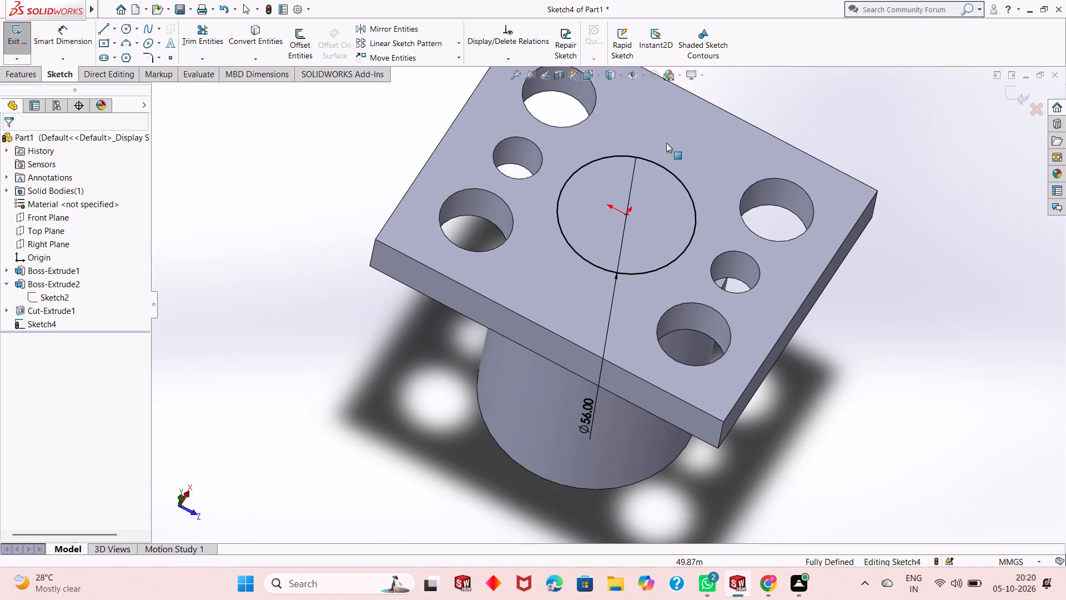
{"action": "scroll", "coordinate": [666, 138], "scroll_direction": "down", "scroll_amount": 2}
{"action": "middle_click_drag", "start_coordinate": [644, 389], "coordinate": [645, 411]}
{"action": "scroll", "coordinate": [639, 379], "scroll_direction": "up", "scroll_amount": 3}
{"action": "scroll", "coordinate": [651, 369], "scroll_direction": "down", "scroll_amount": 1}
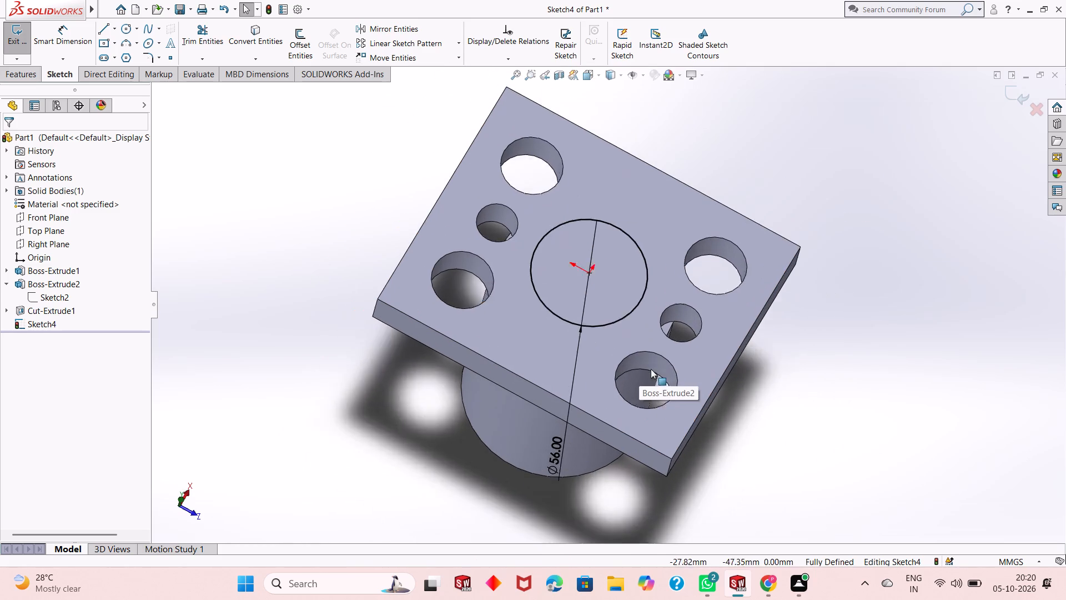
{"action": "scroll", "coordinate": [651, 369], "scroll_direction": "down", "scroll_amount": 2}
{"action": "scroll", "coordinate": [613, 291], "scroll_direction": "down", "scroll_amount": 1}
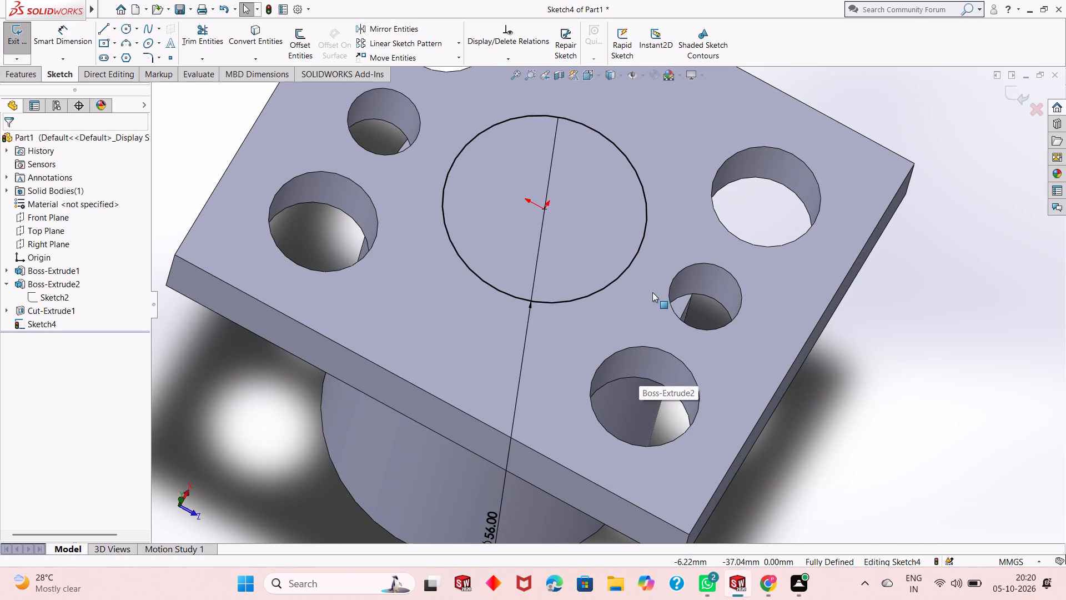
{"action": "middle_click_drag", "start_coordinate": [657, 315], "coordinate": [641, 273]}
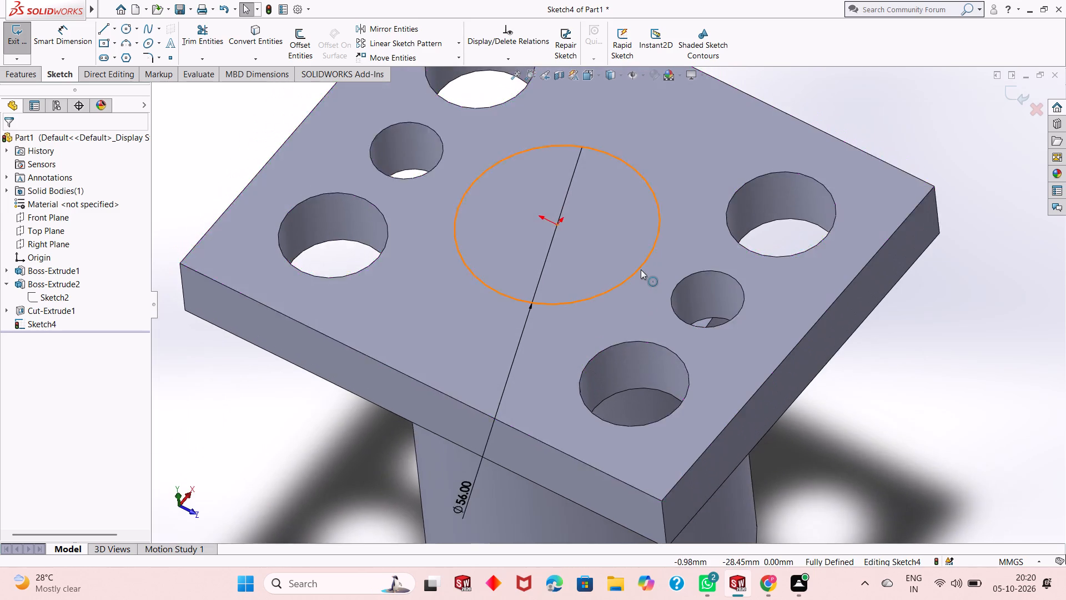
{"action": "scroll", "coordinate": [641, 269], "scroll_direction": "up", "scroll_amount": 4}
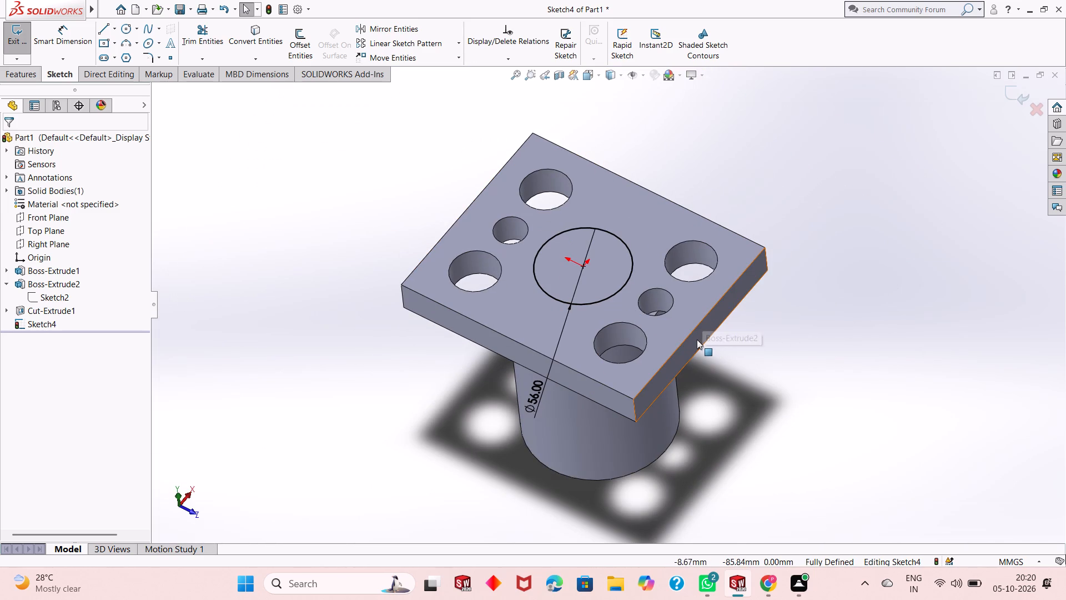
{"action": "middle_click_drag", "start_coordinate": [689, 352], "coordinate": [639, 136]}
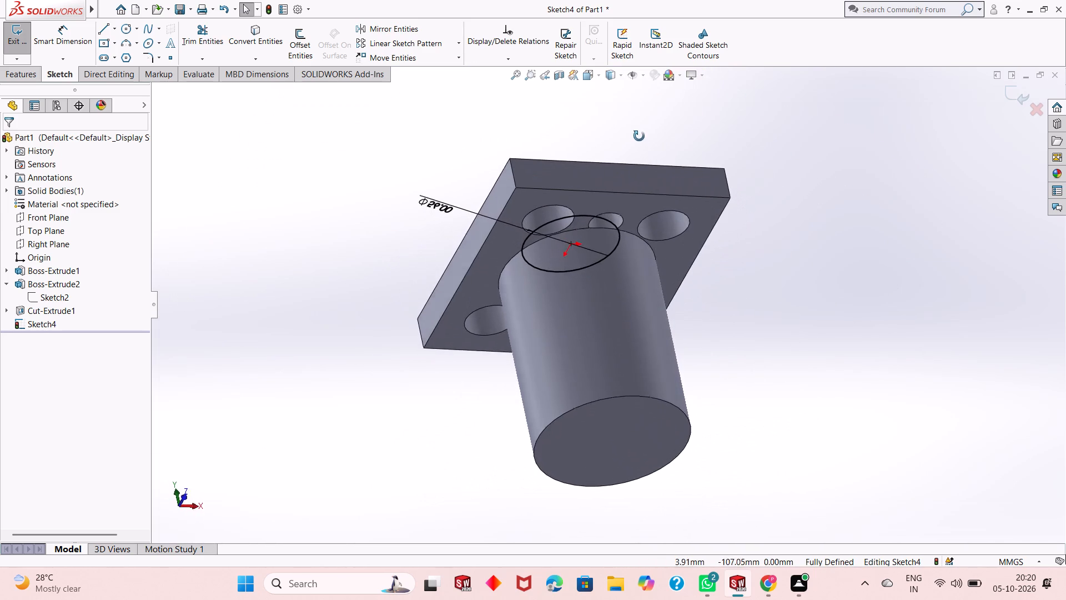
{"action": "middle_click_drag", "start_coordinate": [639, 136], "coordinate": [695, 327]}
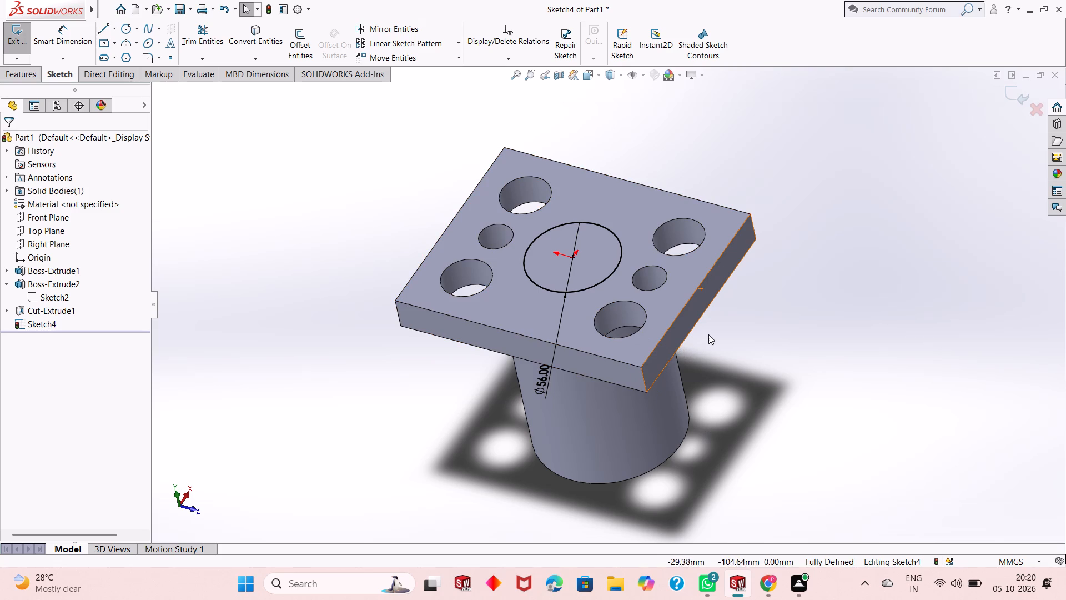
{"action": "middle_click_drag", "start_coordinate": [708, 336], "coordinate": [706, 447]}
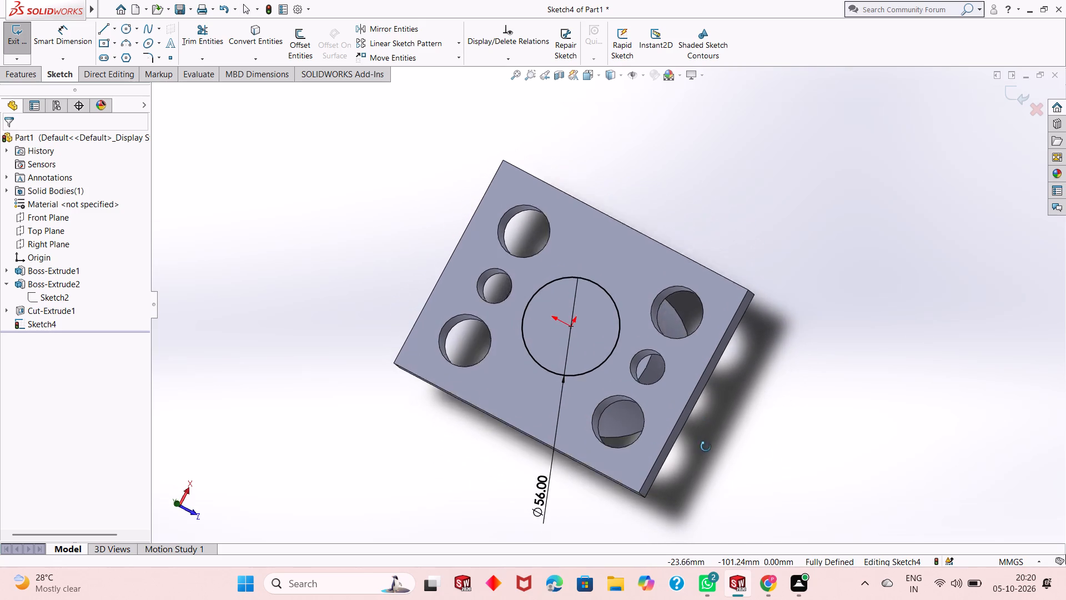
{"action": "middle_click_drag", "start_coordinate": [706, 447], "coordinate": [738, 211]}
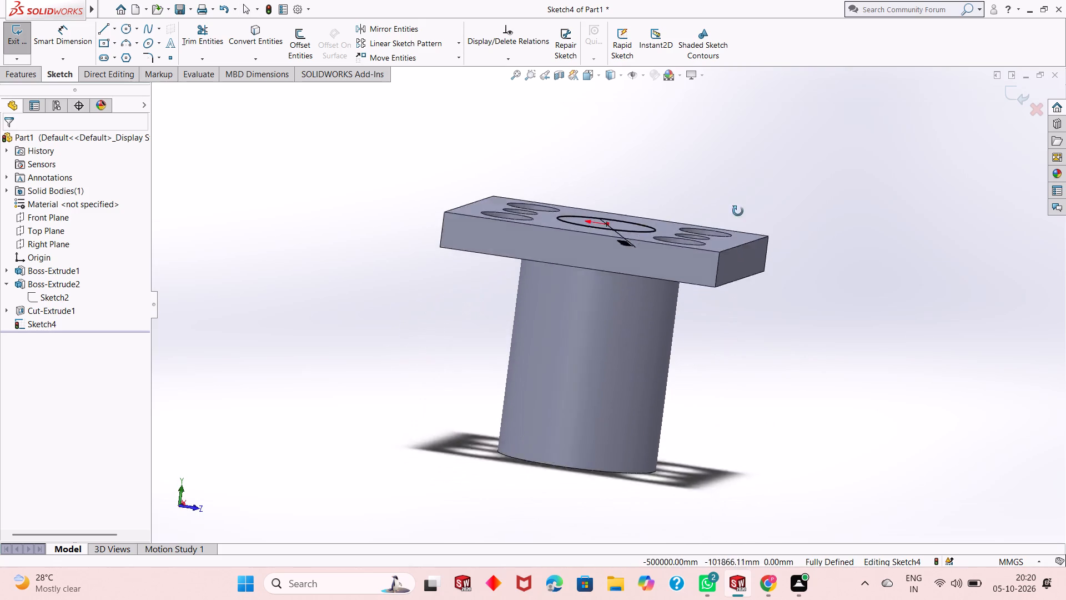
{"action": "middle_click_drag", "start_coordinate": [738, 211], "coordinate": [696, 395]}
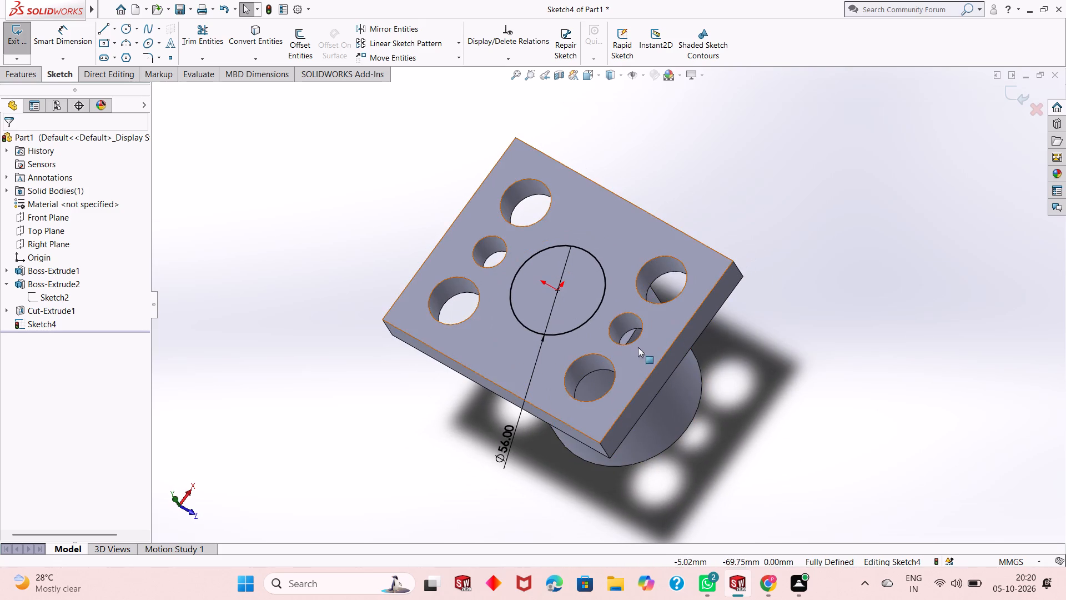
Cut the 56 mm circle into the plate with a Blind Extruded Cut 14 mm deep.
{"action": "left_click", "coordinate": [26, 73]}
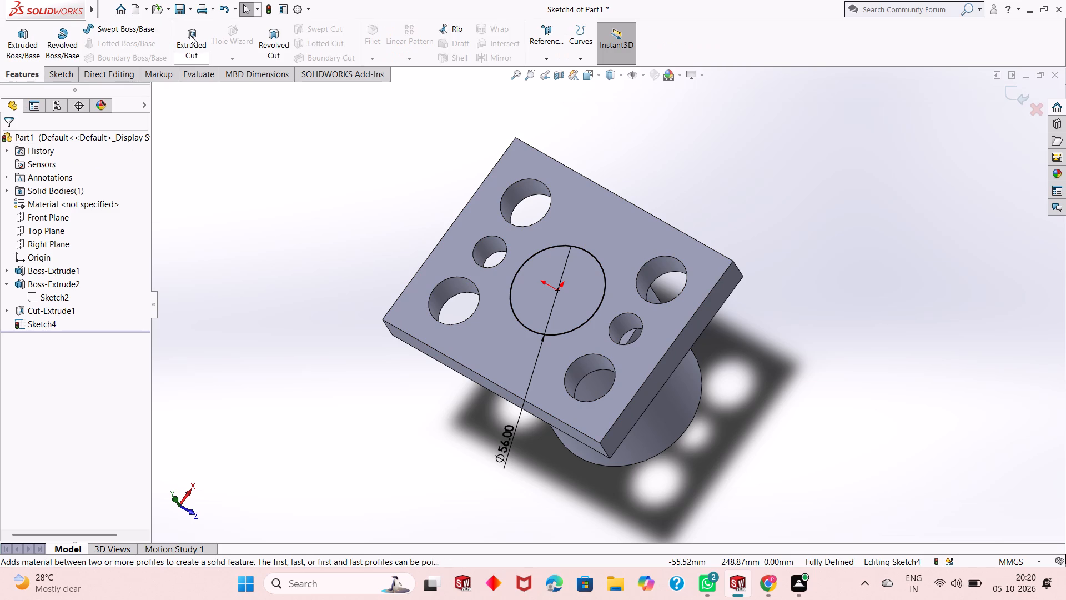
{"action": "left_click_drag", "start_coordinate": [190, 35], "coordinate": [190, 41]}
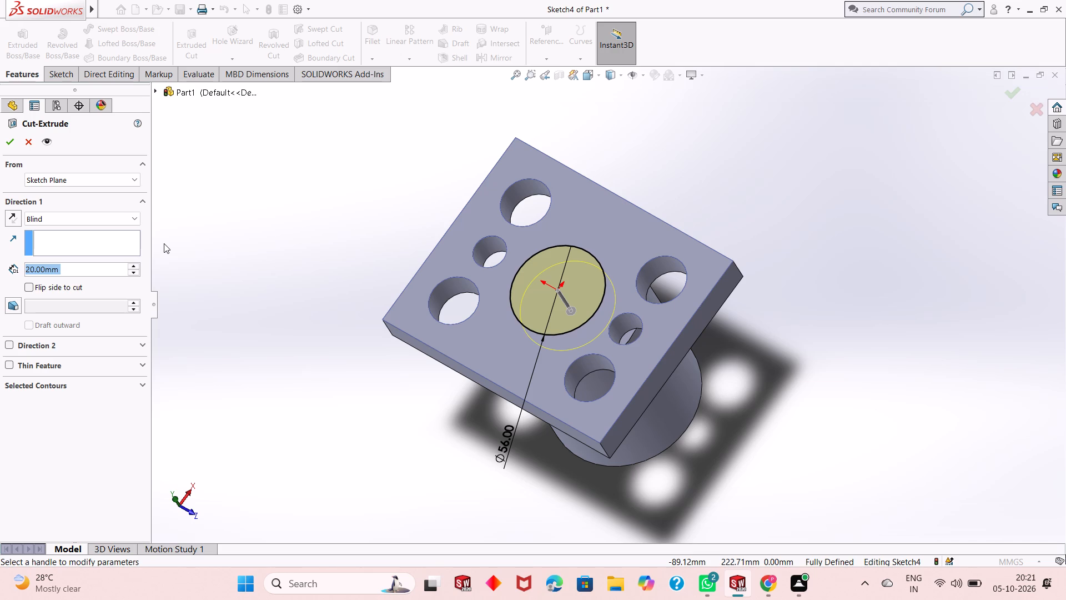
{"action": "type", "text": "14"}
{"action": "key", "text": "Return"}
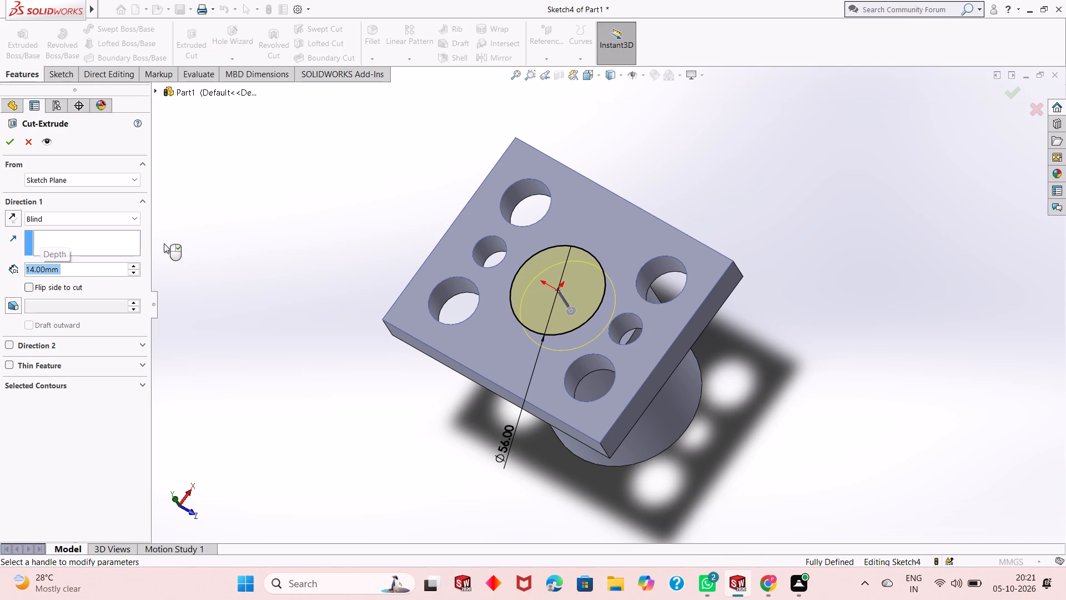
{"action": "left_click", "coordinate": [11, 147]}
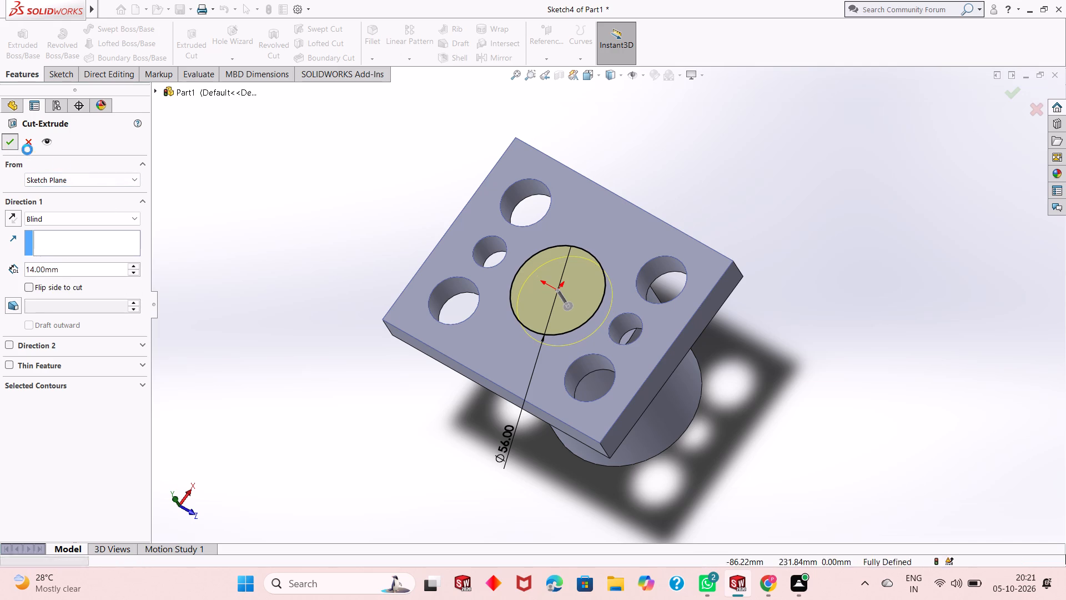
{"action": "left_click", "coordinate": [391, 417]}
Start a sketch on the floor of the central recess and draw a circle of about 20 mm radius centred on the origin.
{"action": "middle_click_drag", "start_coordinate": [434, 418], "coordinate": [447, 261]}
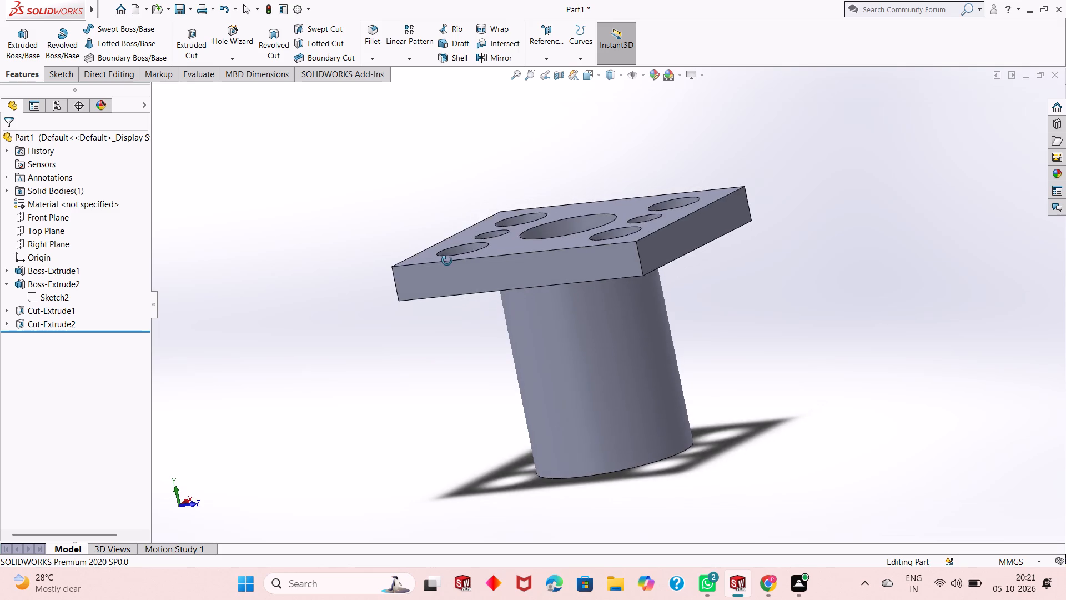
{"action": "middle_click_drag", "start_coordinate": [447, 261], "coordinate": [447, 464]}
{"action": "left_click", "coordinate": [547, 317]}
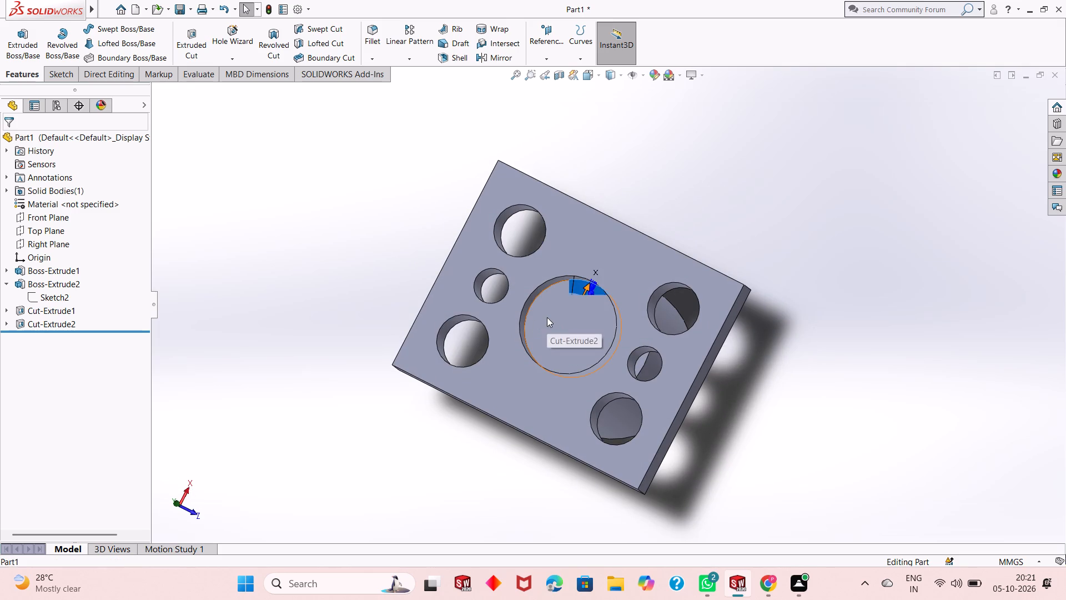
{"action": "left_click", "coordinate": [599, 284]}
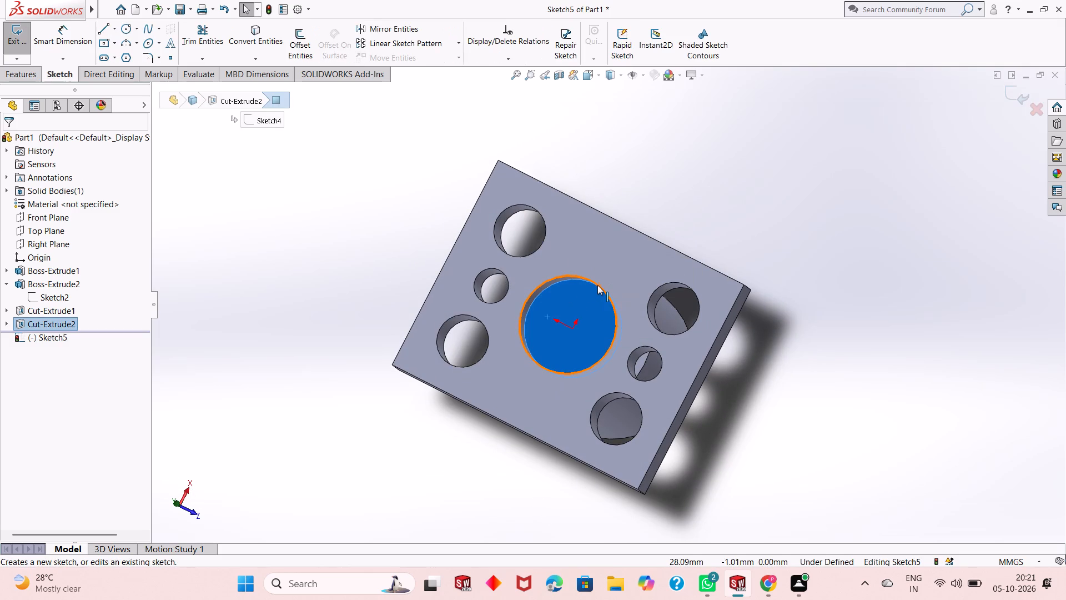
{"action": "key", "text": "ctrl+8"}
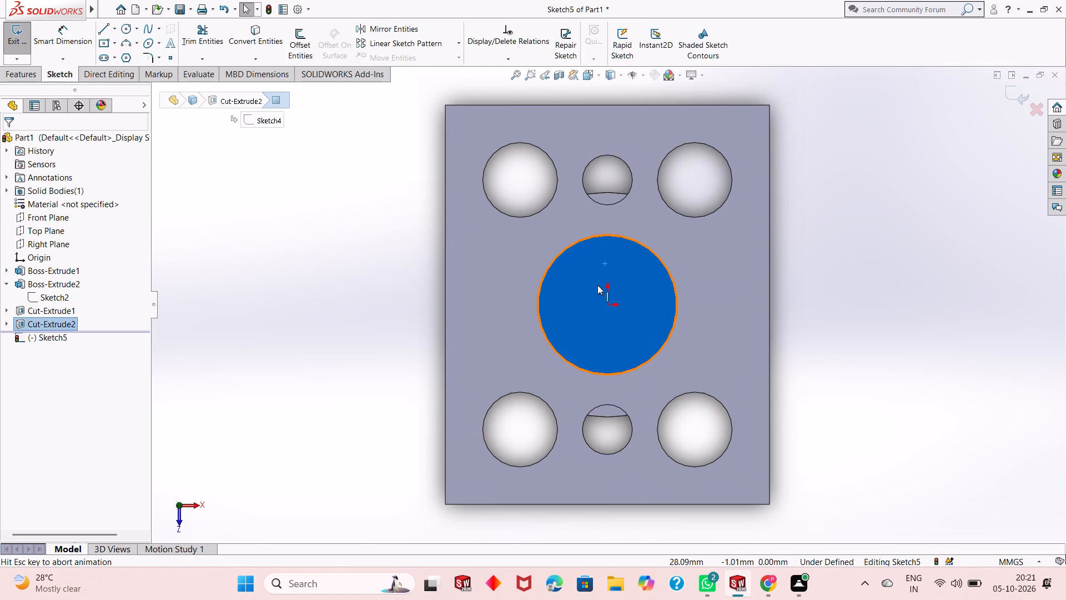
{"action": "key", "text": "Escape"}
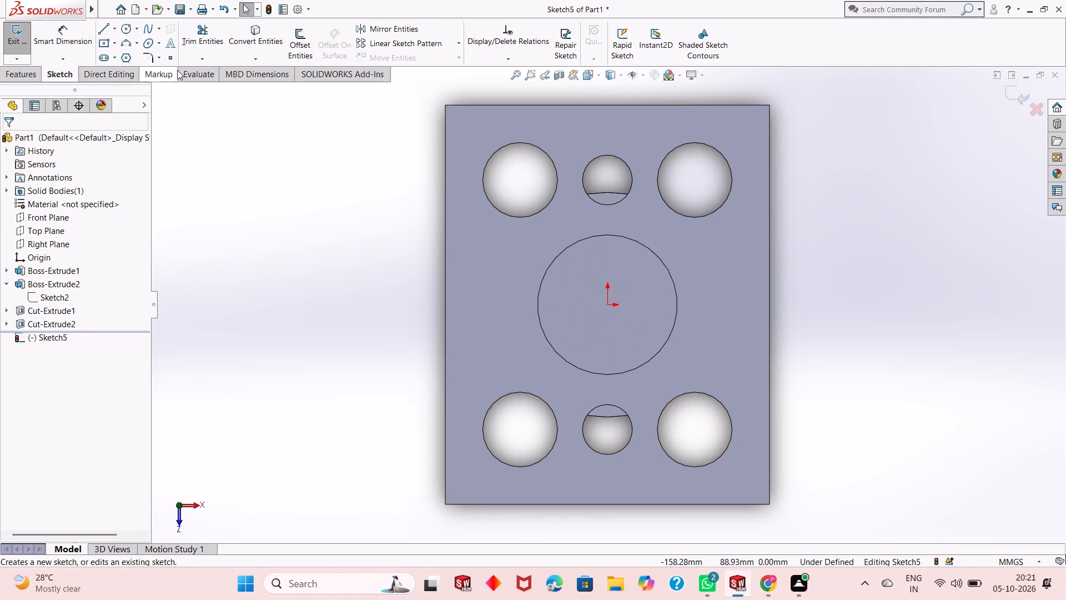
{"action": "left_click", "coordinate": [128, 31]}
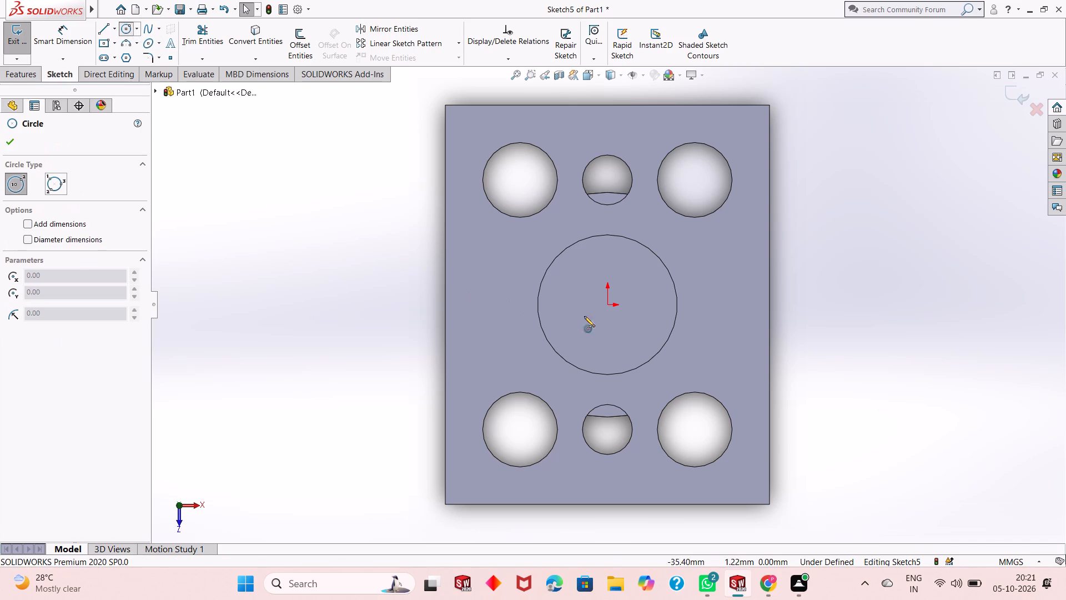
{"action": "left_click", "coordinate": [605, 306]}
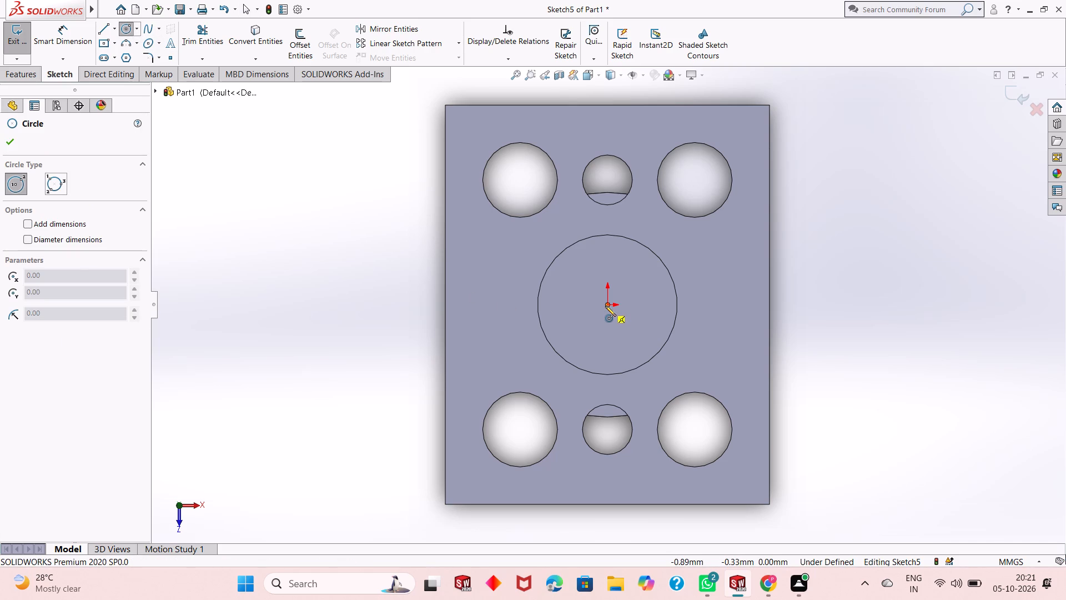
{"action": "left_click", "coordinate": [621, 258]}
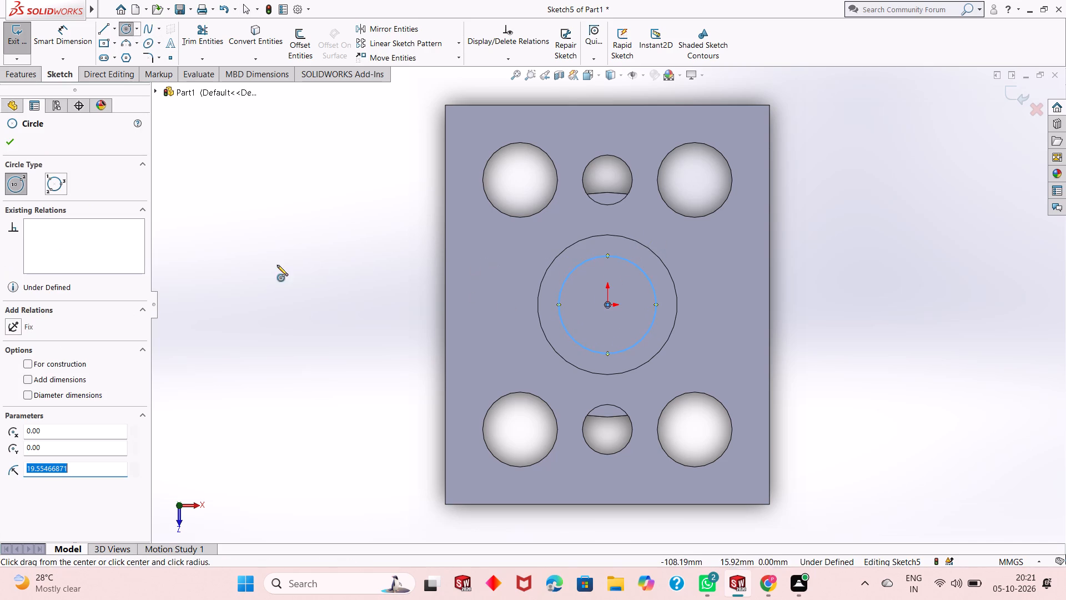
{"action": "right_click", "coordinate": [261, 260]}
{"action": "left_click", "coordinate": [279, 268]}
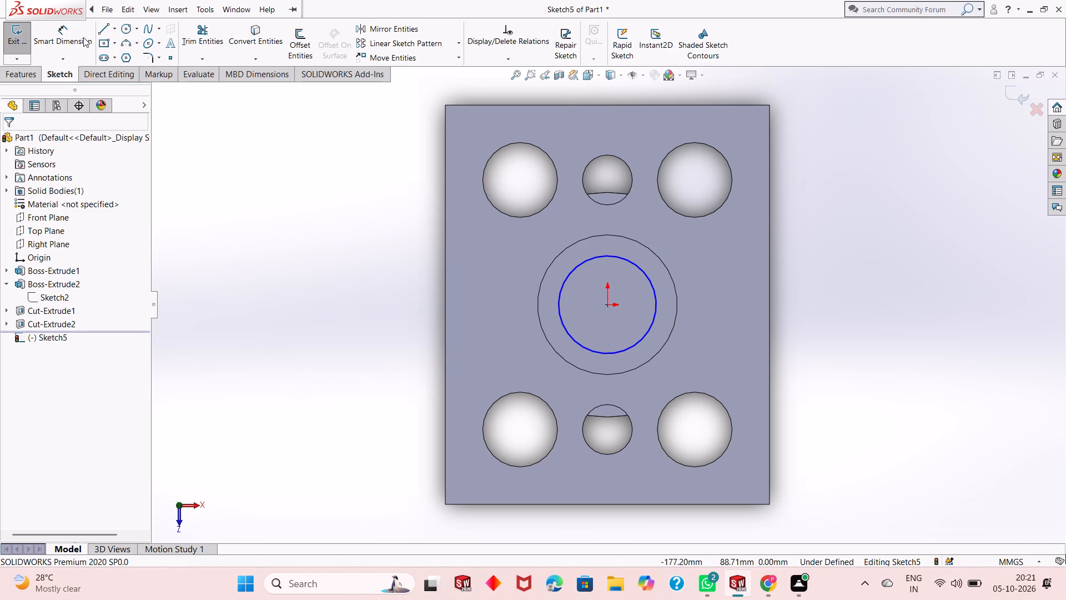
Dimension the diameter of the circle on the recess floor as 40 mm.
{"action": "left_click", "coordinate": [83, 37]}
{"action": "left_click", "coordinate": [572, 336]}
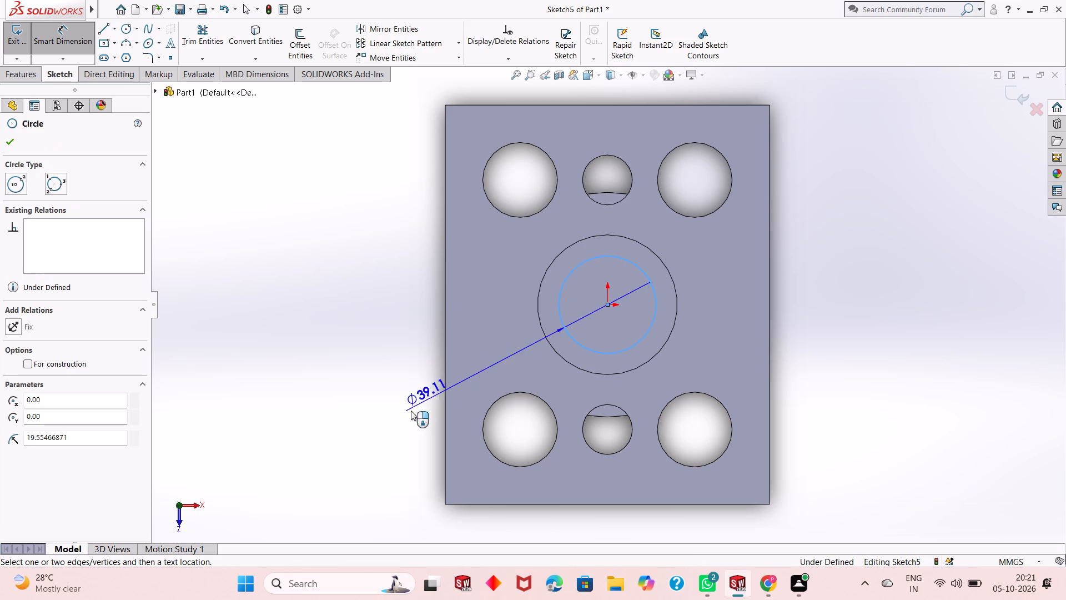
{"action": "left_click", "coordinate": [379, 432]}
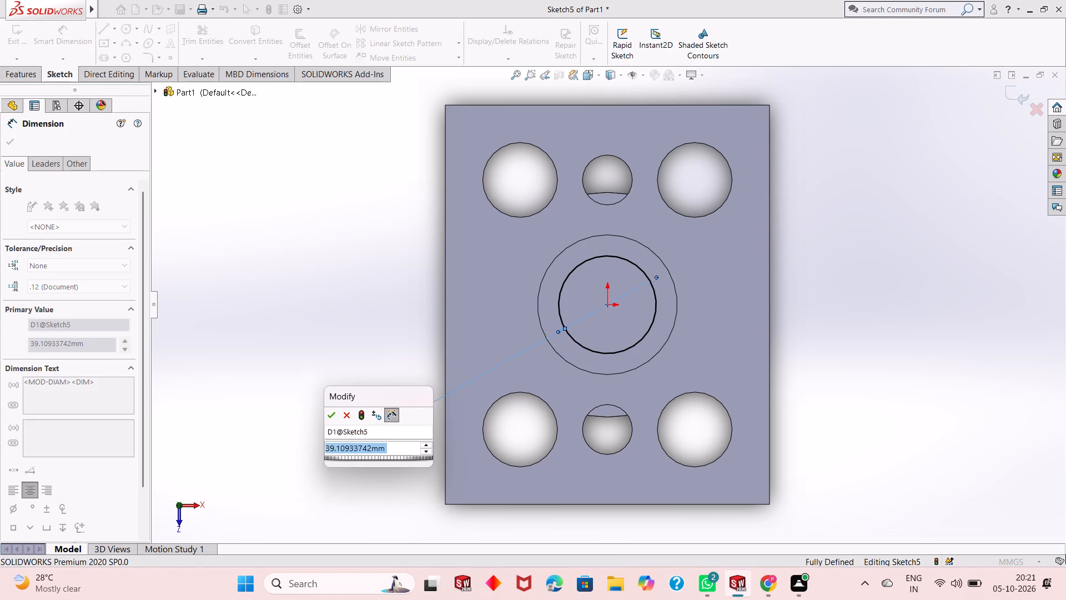
{"action": "type", "text": "40"}
{"action": "key", "text": "Return"}
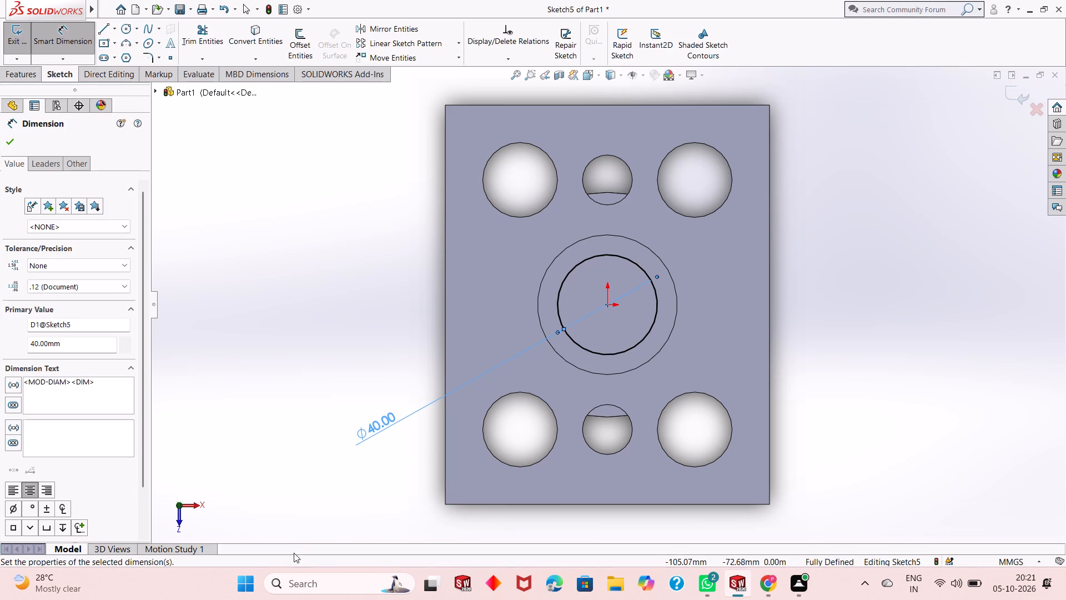
Cut the 40 mm circle from the recess floor down through the cylinder with a Through All Extruded Cut.
{"action": "right_click", "coordinate": [310, 279]}
{"action": "left_click", "coordinate": [336, 318]}
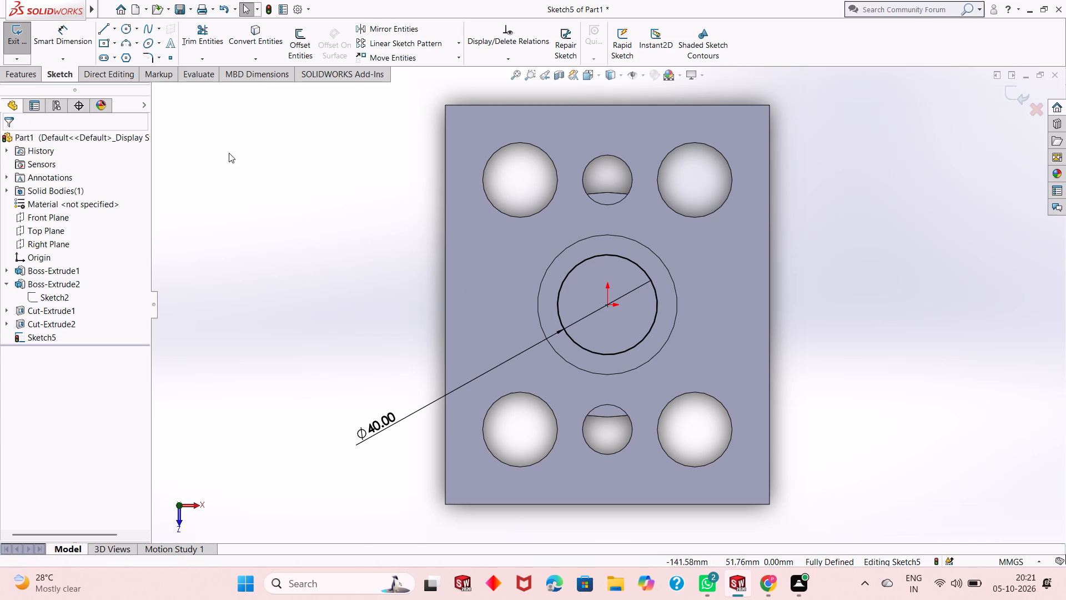
{"action": "left_click", "coordinate": [29, 76]}
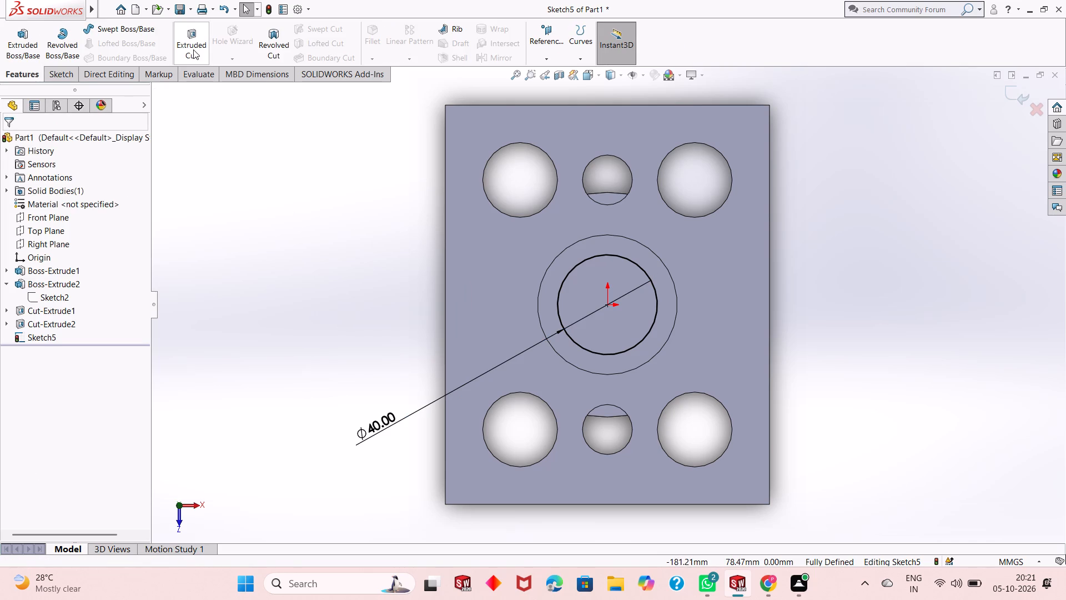
{"action": "left_click", "coordinate": [193, 49]}
{"action": "middle_click_drag", "start_coordinate": [574, 422], "coordinate": [576, 240]}
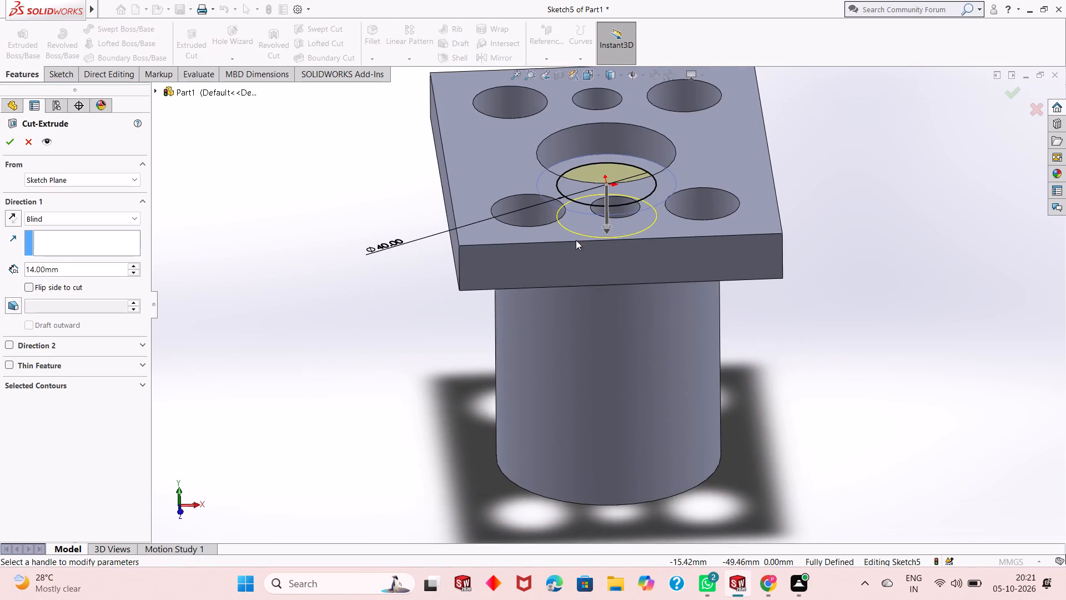
{"action": "scroll", "coordinate": [576, 240], "scroll_direction": "up", "scroll_amount": 1}
{"action": "left_click", "coordinate": [66, 212]}
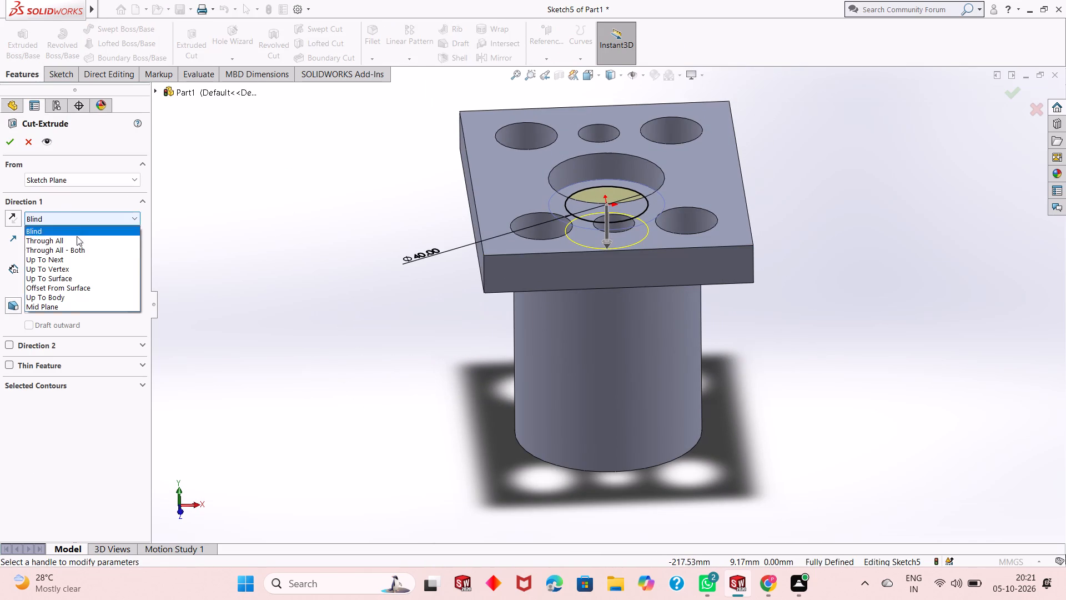
{"action": "left_click", "coordinate": [80, 243]}
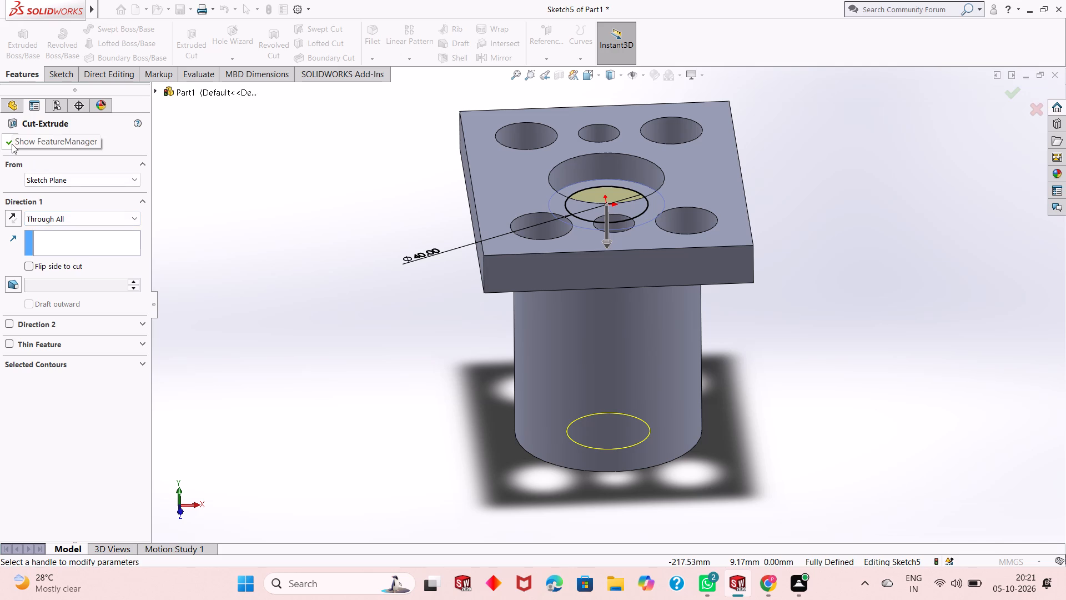
{"action": "left_click", "coordinate": [12, 144]}
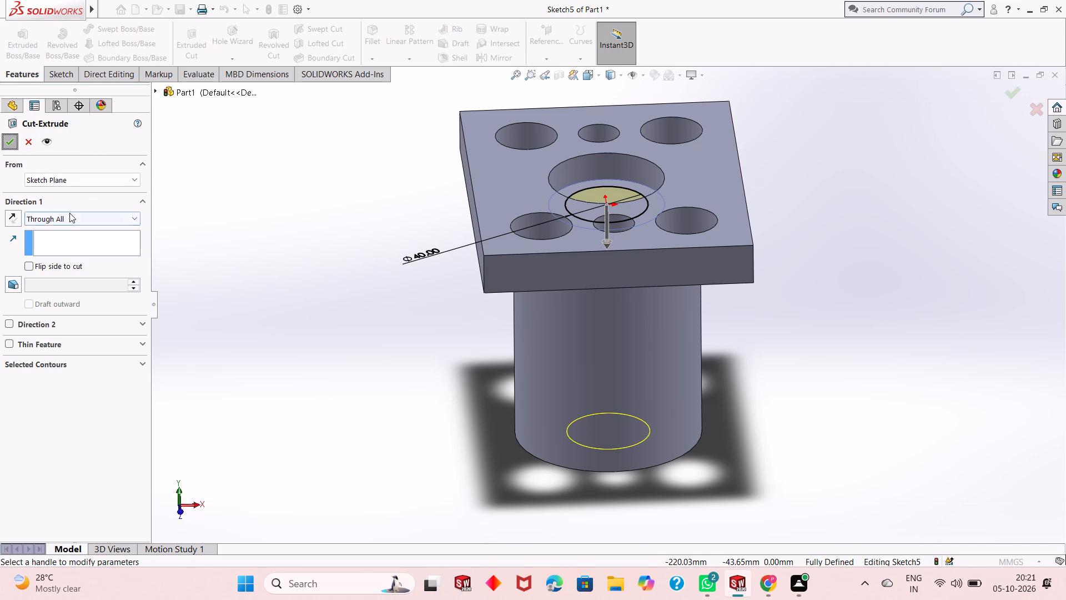
{"action": "left_click", "coordinate": [13, 143]}
{"action": "left_click", "coordinate": [391, 397]}
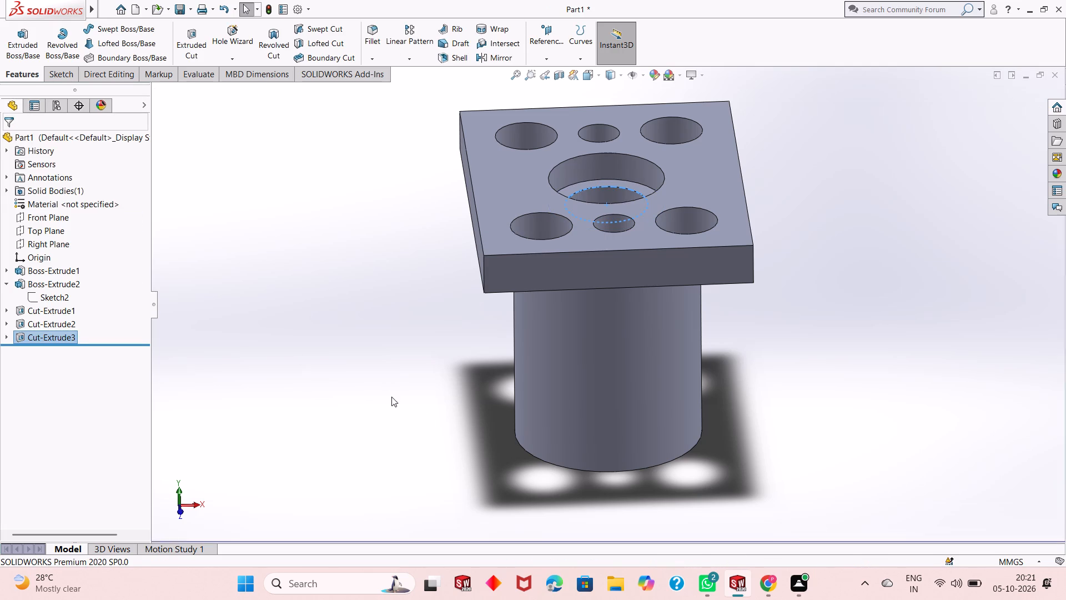
Examine the through bore, central recess and plate holes from above, below and the side.
{"action": "middle_click_drag", "start_coordinate": [537, 454], "coordinate": [533, 96]}
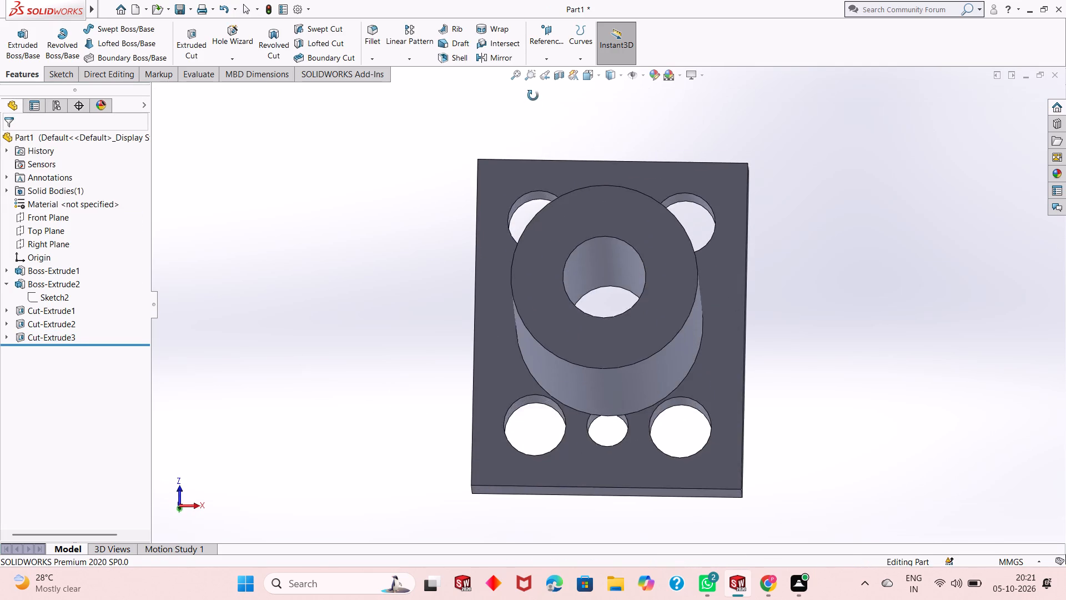
{"action": "middle_click_drag", "start_coordinate": [533, 96], "coordinate": [563, 352]}
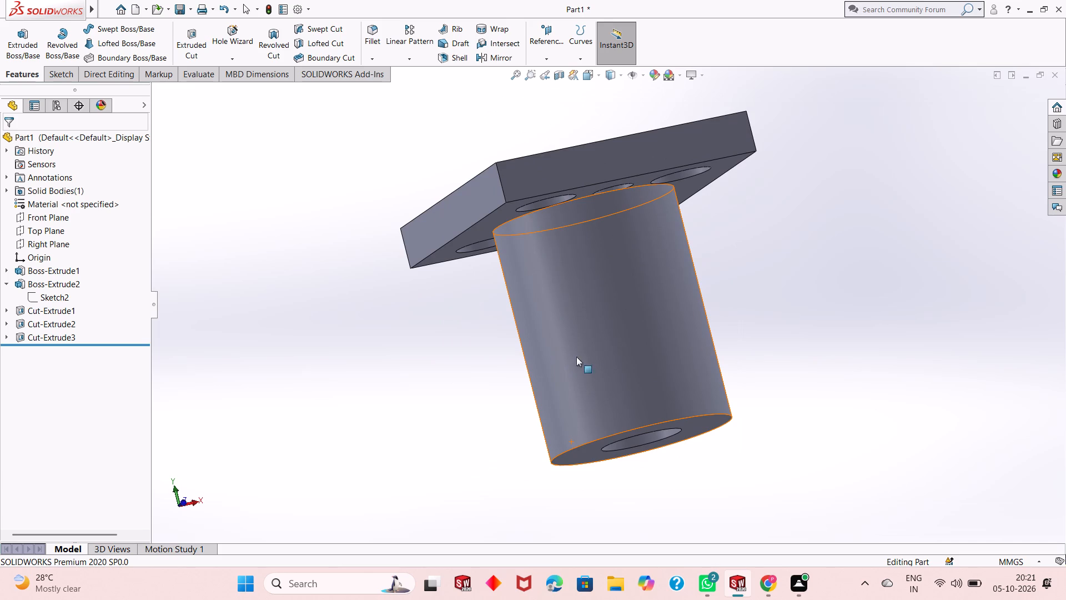
{"action": "middle_click_drag", "start_coordinate": [596, 375], "coordinate": [571, 497]}
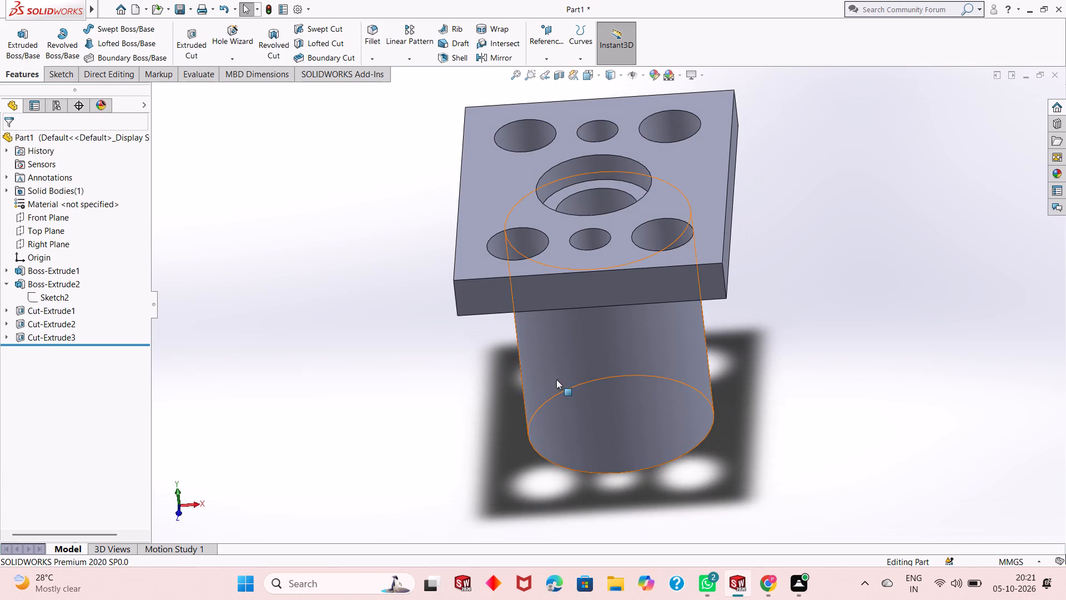
{"action": "middle_click_drag", "start_coordinate": [538, 356], "coordinate": [584, 174]}
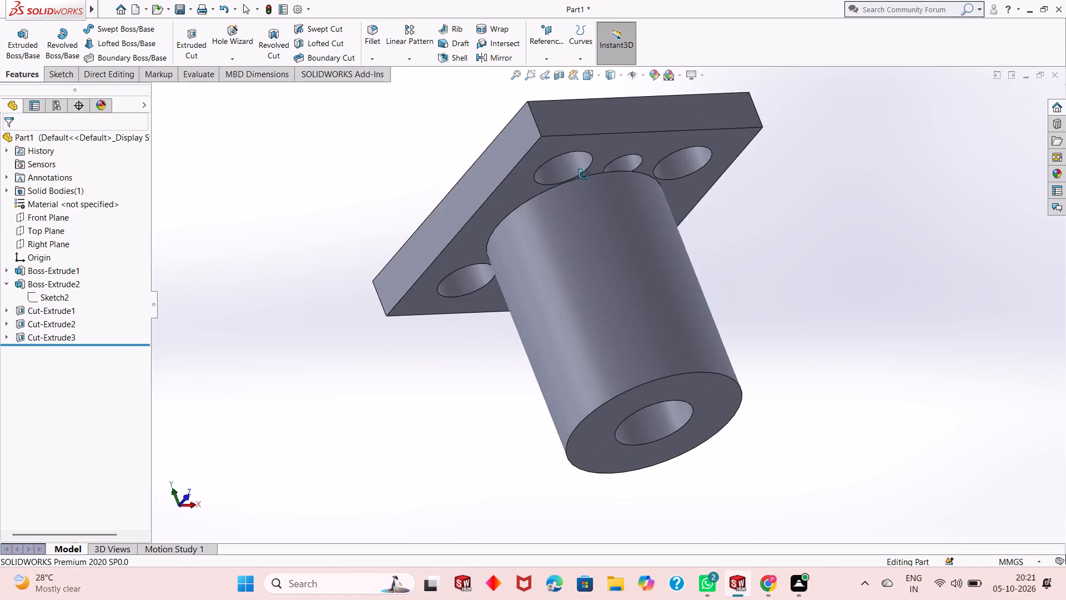
{"action": "middle_click_drag", "start_coordinate": [584, 174], "coordinate": [615, 120]}
{"action": "middle_click_drag", "start_coordinate": [449, 474], "coordinate": [436, 292]}
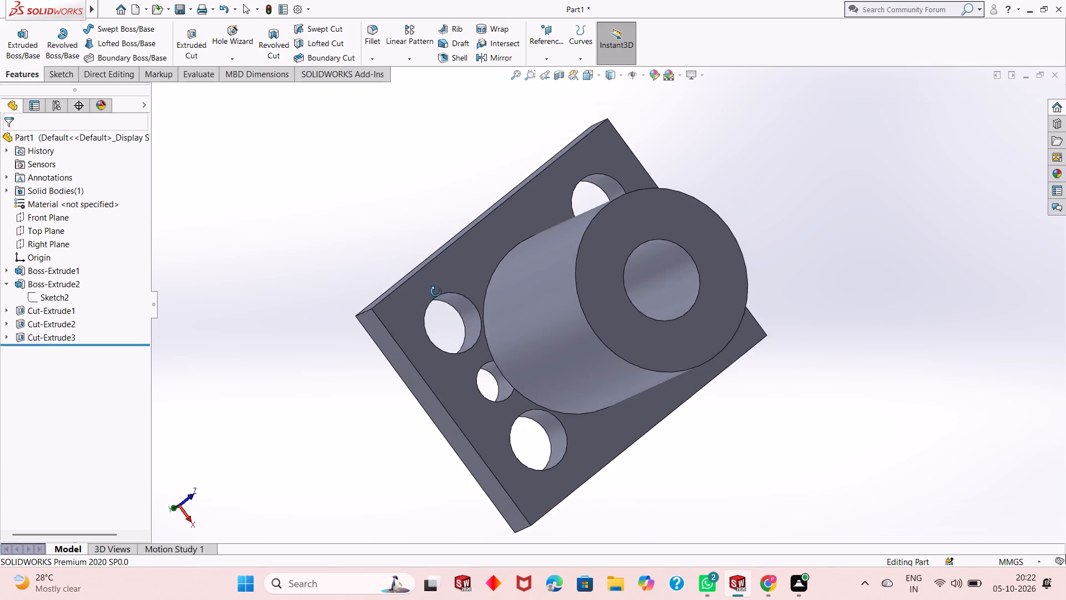
{"action": "middle_click_drag", "start_coordinate": [436, 292], "coordinate": [610, 186]}
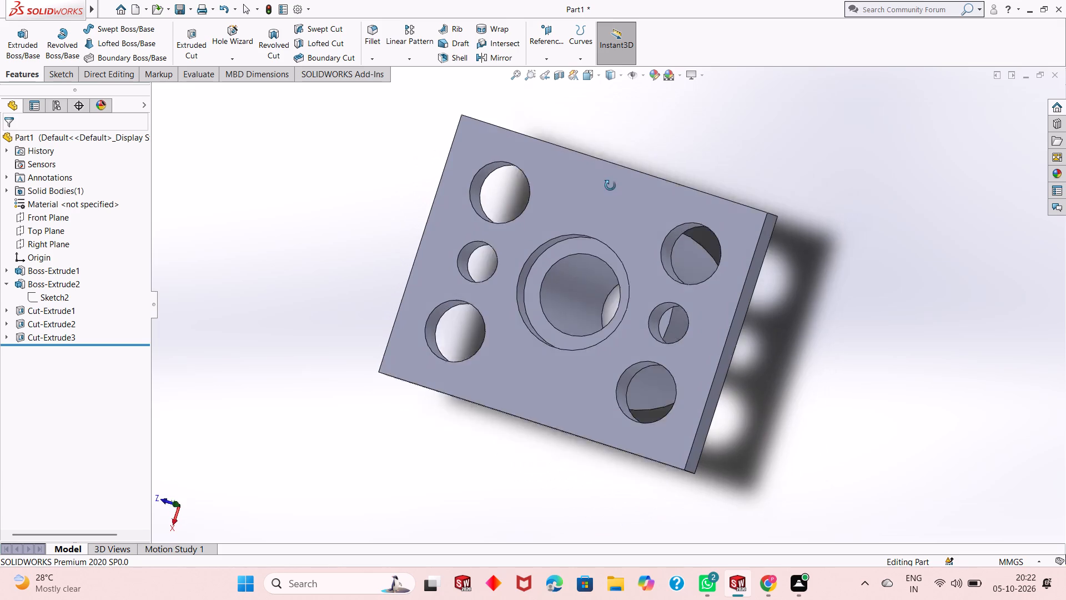
{"action": "middle_click_drag", "start_coordinate": [610, 186], "coordinate": [619, 166]}
{"action": "scroll", "coordinate": [581, 414], "scroll_direction": "up", "scroll_amount": 1}
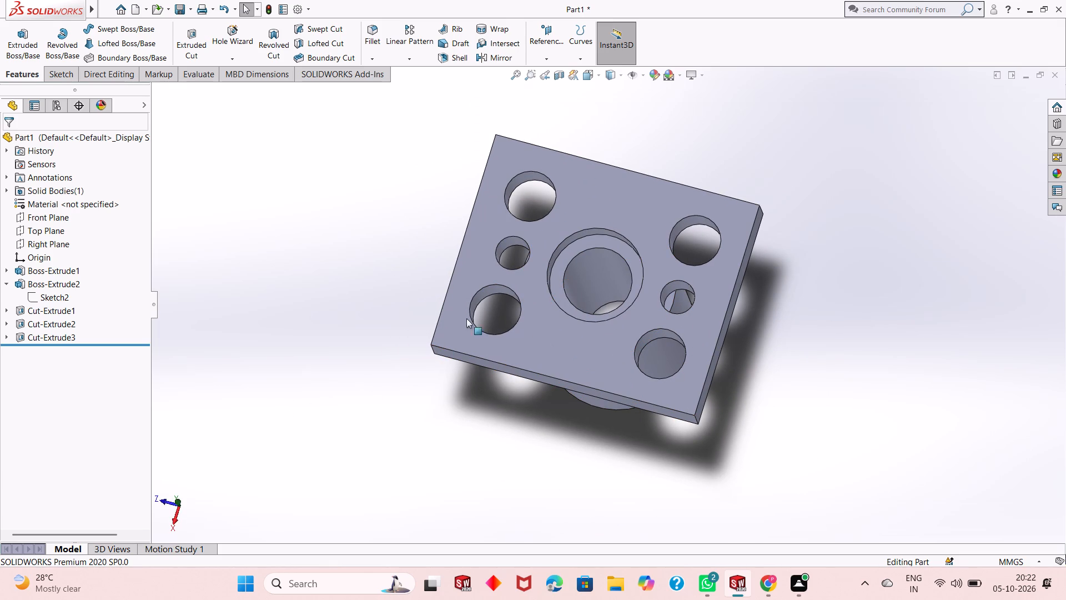
{"action": "scroll", "coordinate": [546, 238], "scroll_direction": "down", "scroll_amount": 4}
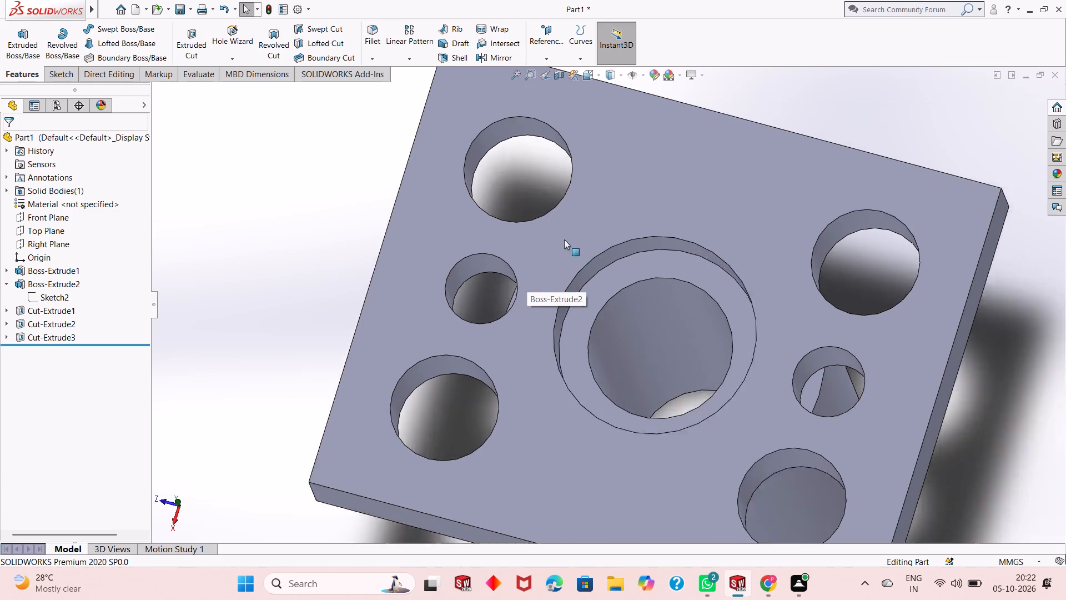
{"action": "scroll", "coordinate": [564, 239], "scroll_direction": "down", "scroll_amount": 1}
{"action": "scroll", "coordinate": [592, 320], "scroll_direction": "down", "scroll_amount": 1}
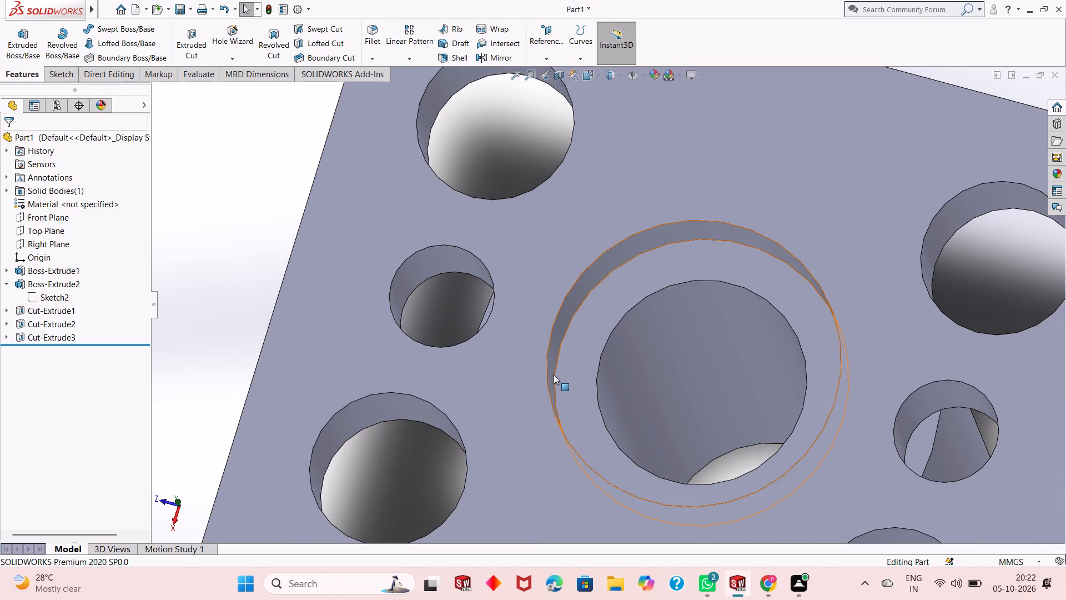
{"action": "scroll", "coordinate": [554, 374], "scroll_direction": "up", "scroll_amount": 7}
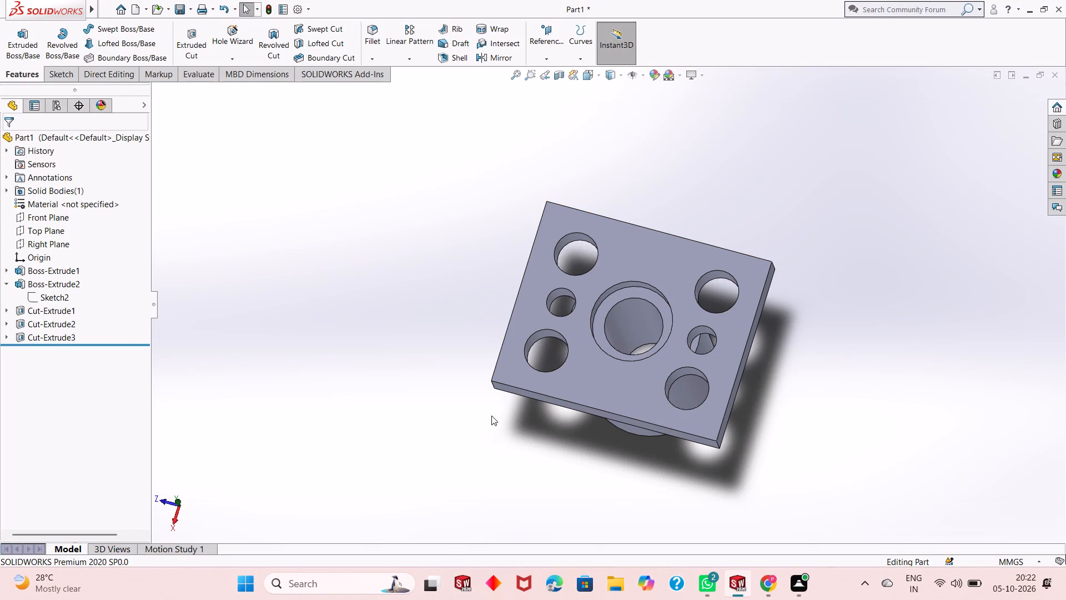
{"action": "middle_click_drag", "start_coordinate": [567, 482], "coordinate": [571, 265]}
{"action": "scroll", "coordinate": [571, 287], "scroll_direction": "up", "scroll_amount": 2}
{"action": "middle_click_drag", "start_coordinate": [586, 278], "coordinate": [609, 484]}
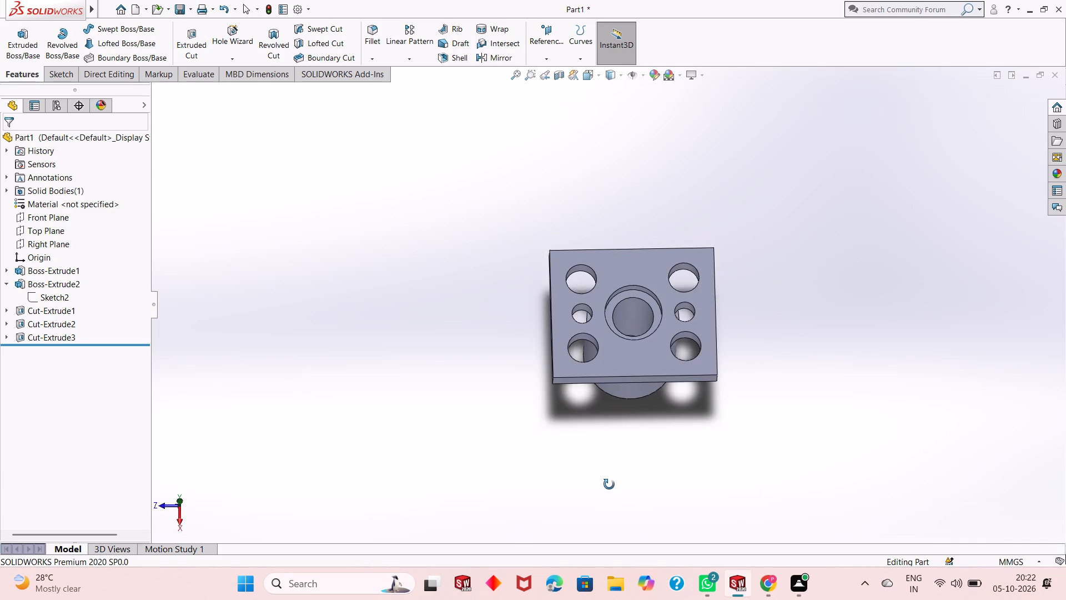
{"action": "middle_click_drag", "start_coordinate": [609, 484], "coordinate": [609, 486]}
{"action": "middle_click_drag", "start_coordinate": [600, 455], "coordinate": [569, 477]}
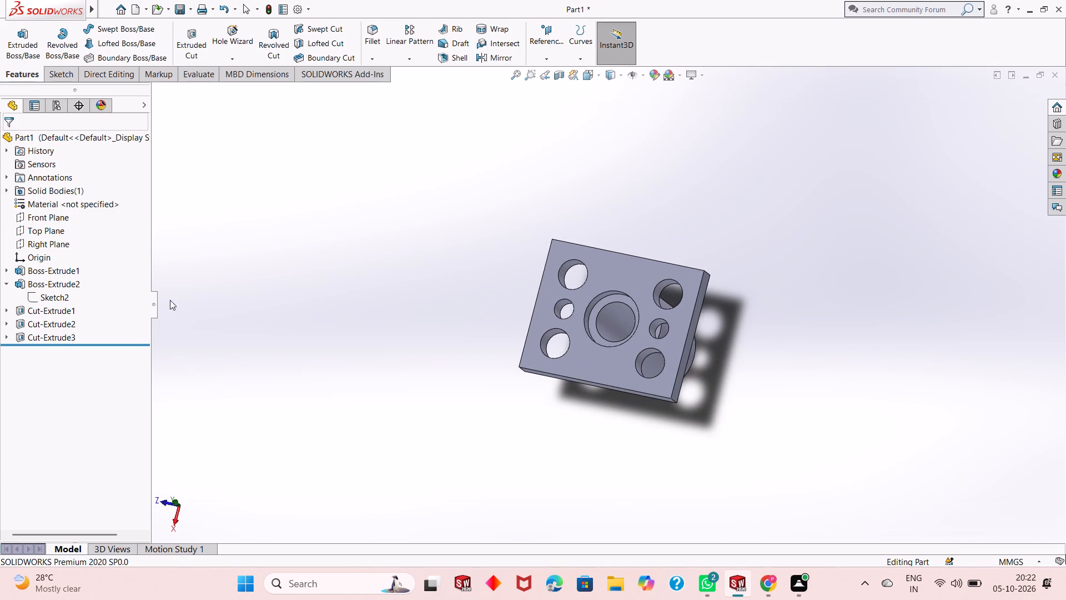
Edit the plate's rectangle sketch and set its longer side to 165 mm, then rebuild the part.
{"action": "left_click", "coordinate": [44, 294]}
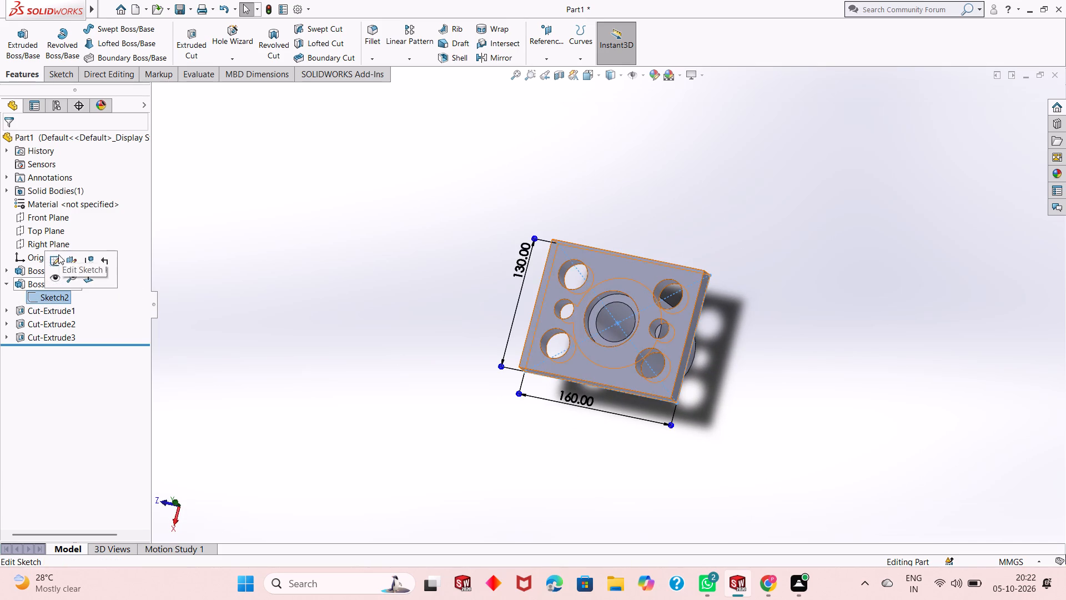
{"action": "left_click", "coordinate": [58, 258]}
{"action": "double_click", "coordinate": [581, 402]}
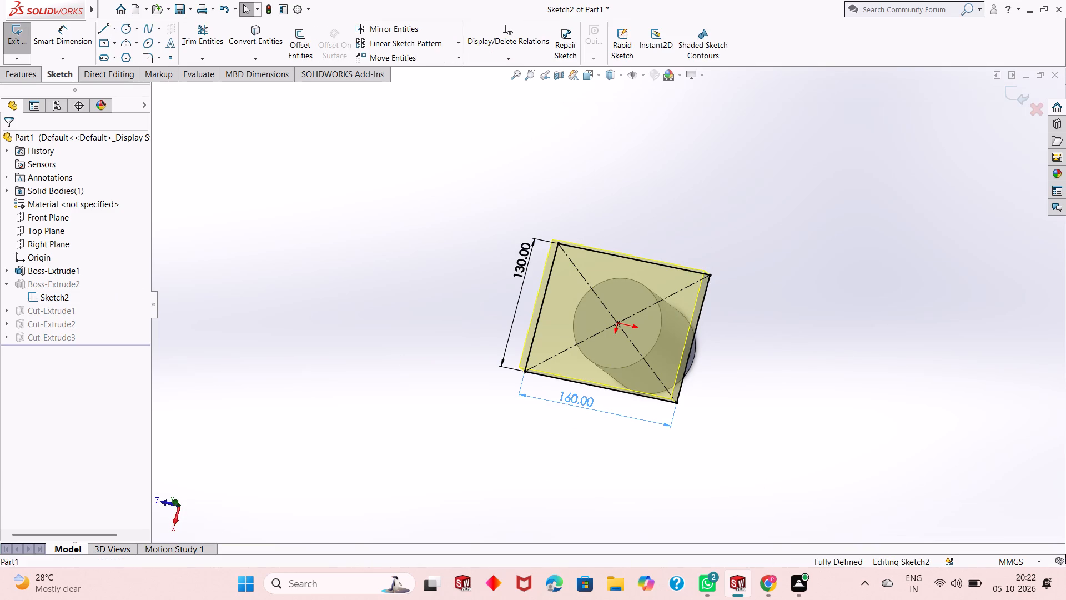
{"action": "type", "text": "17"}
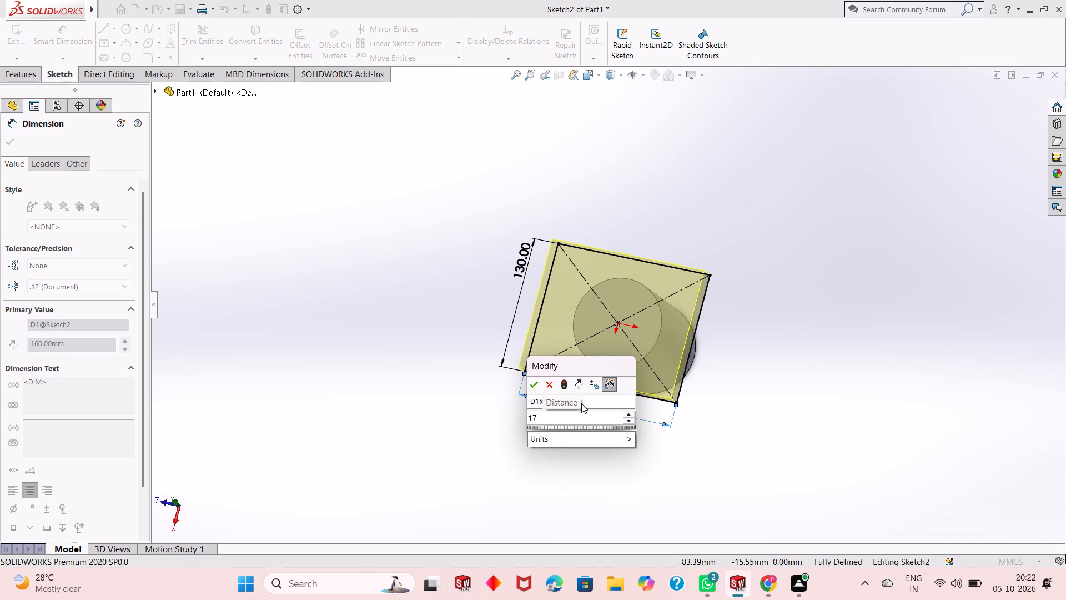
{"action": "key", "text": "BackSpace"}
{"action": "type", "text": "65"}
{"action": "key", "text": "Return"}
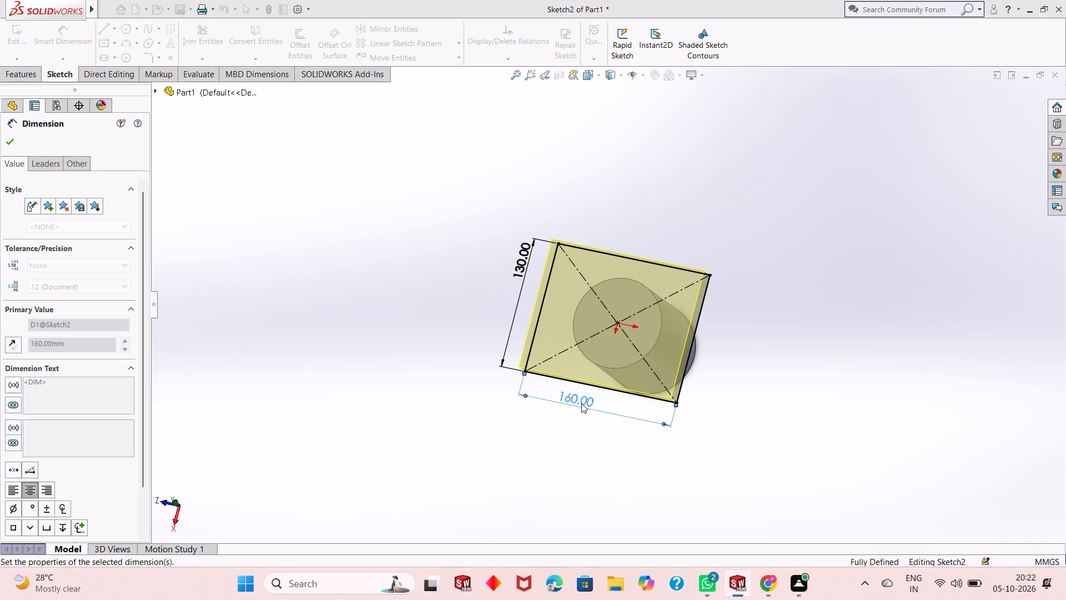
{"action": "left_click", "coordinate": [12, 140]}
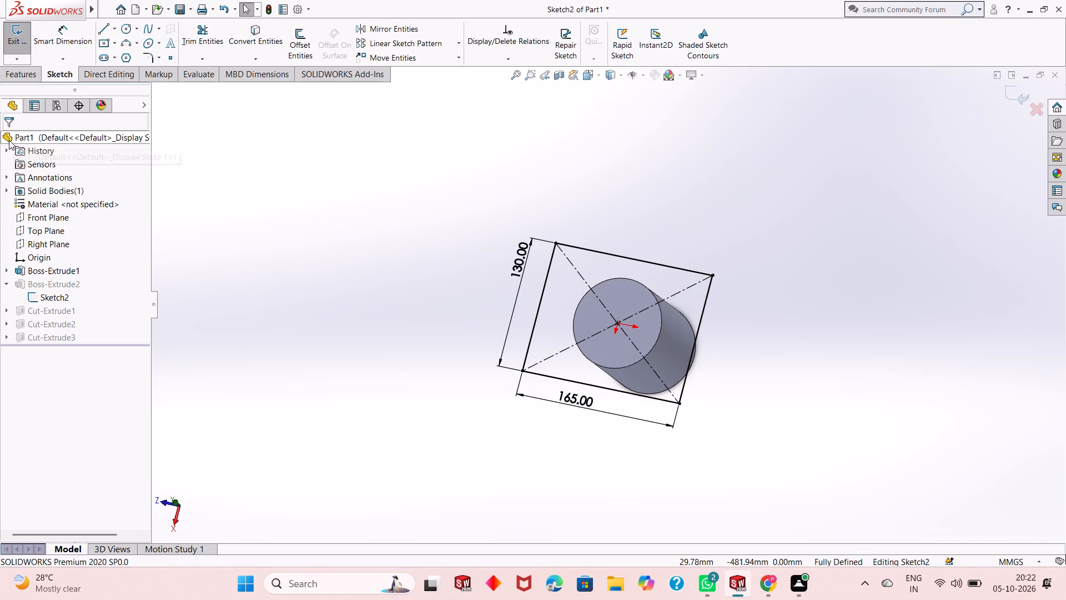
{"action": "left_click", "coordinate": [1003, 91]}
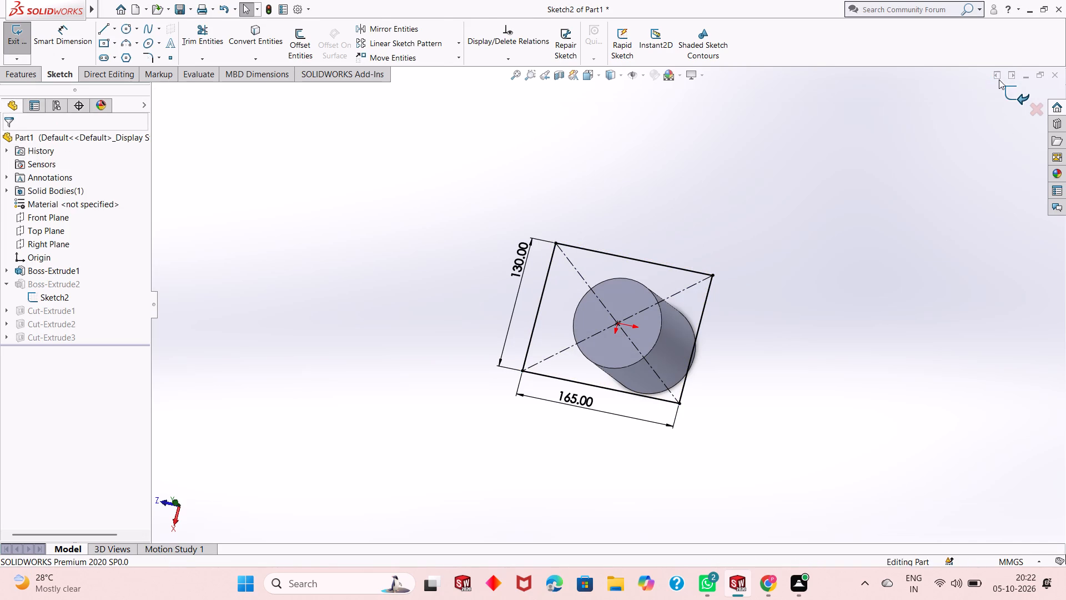
Reopen the plate's rectangle sketch, set its longer side to 170 mm and exit the sketch.
{"action": "scroll", "coordinate": [627, 402], "scroll_direction": "down", "scroll_amount": 4}
{"action": "scroll", "coordinate": [623, 407], "scroll_direction": "up", "scroll_amount": 3}
{"action": "middle_click_drag", "start_coordinate": [608, 386], "coordinate": [622, 402]}
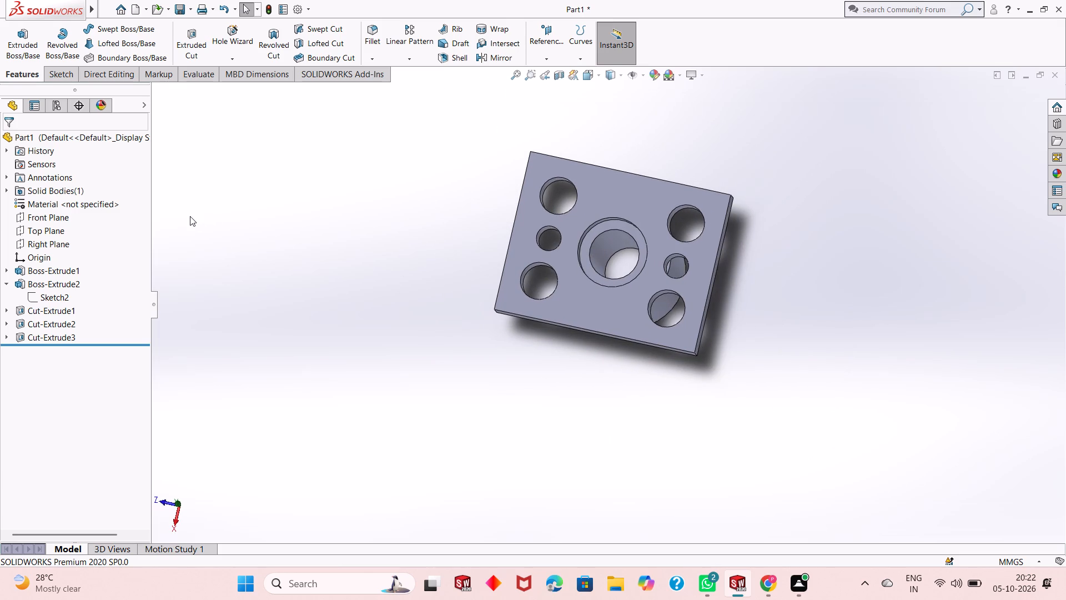
{"action": "left_click", "coordinate": [56, 299]}
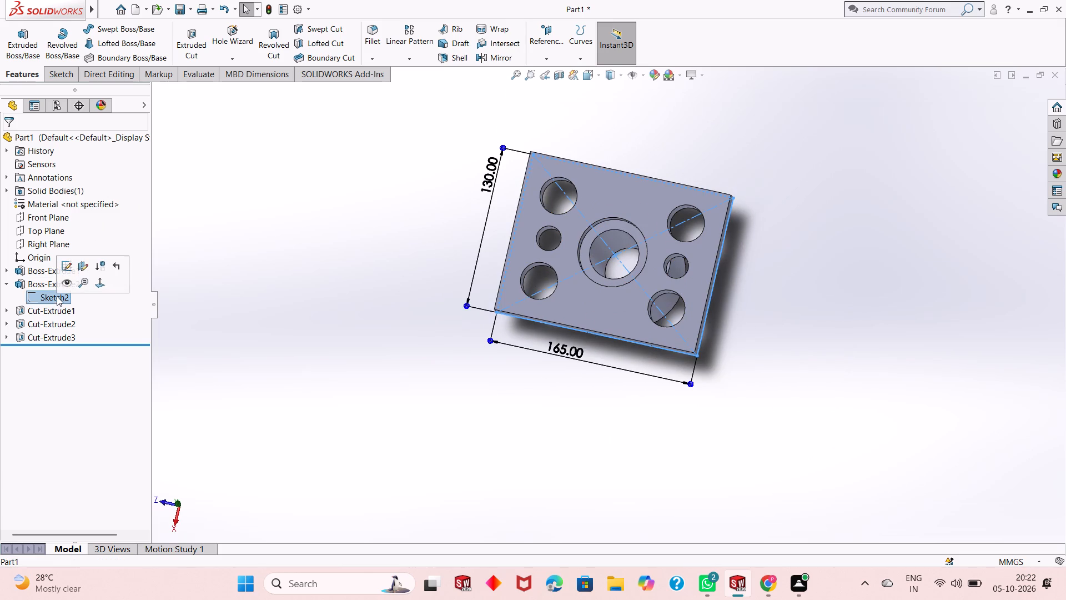
{"action": "left_click", "coordinate": [66, 267]}
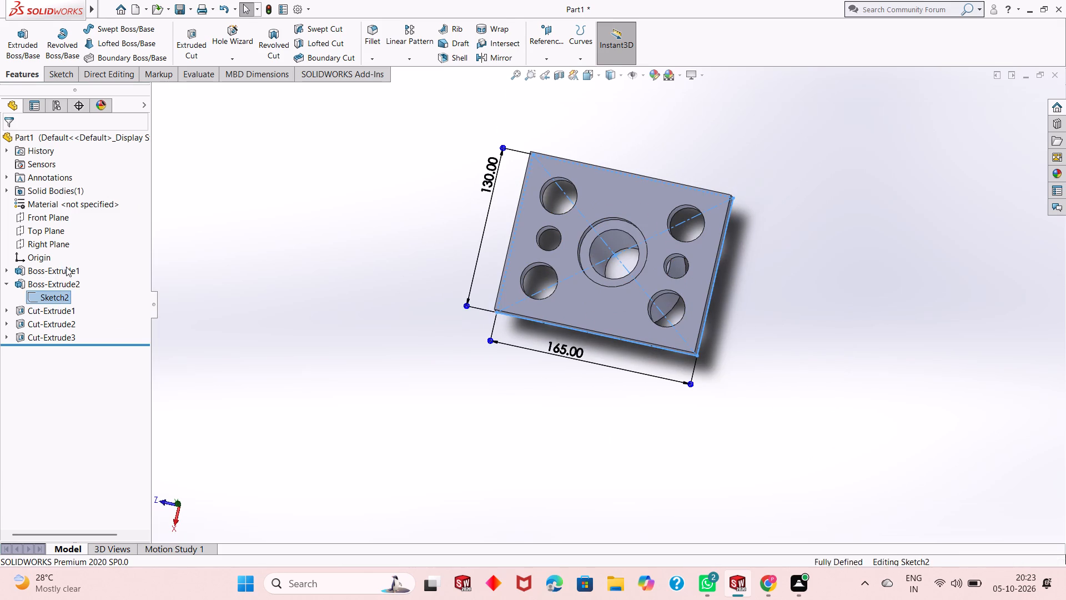
{"action": "double_click", "coordinate": [576, 351]}
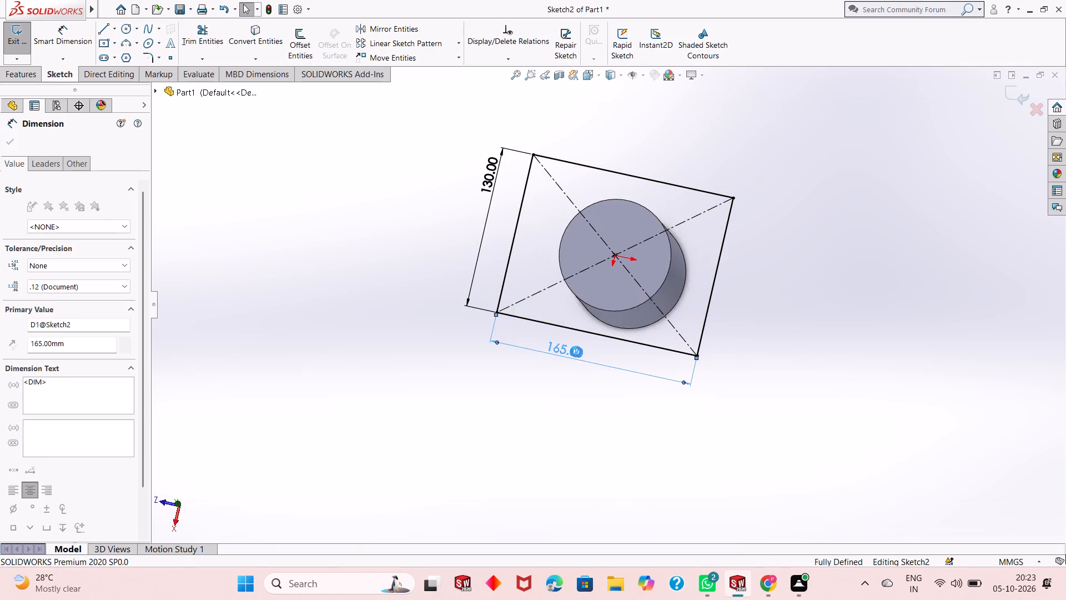
{"action": "key", "text": "1"}
{"action": "type", "text": "70"}
{"action": "key", "text": "Return"}
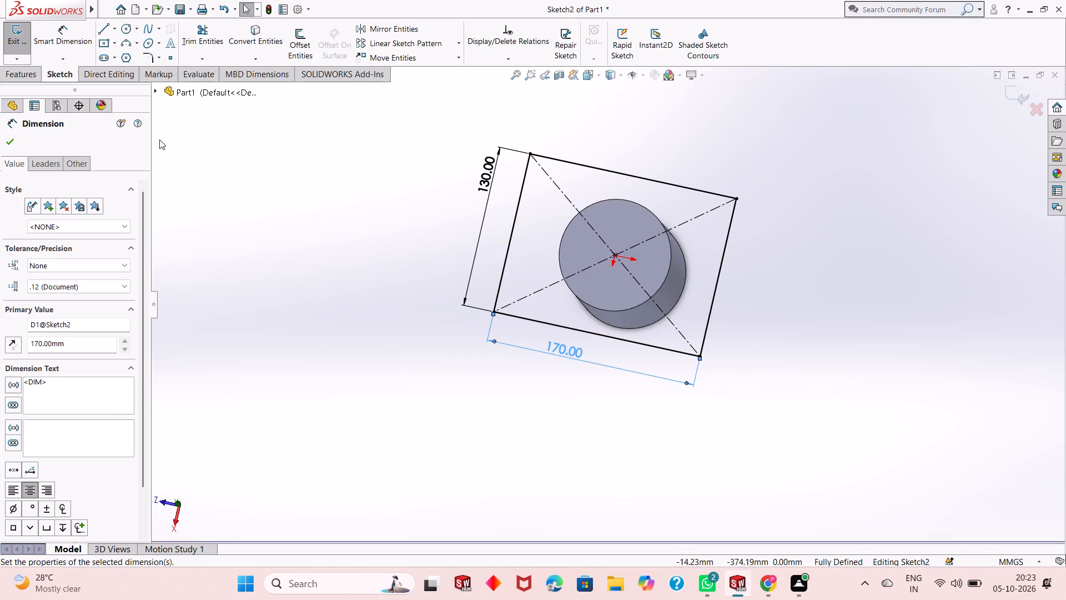
{"action": "left_click", "coordinate": [14, 141]}
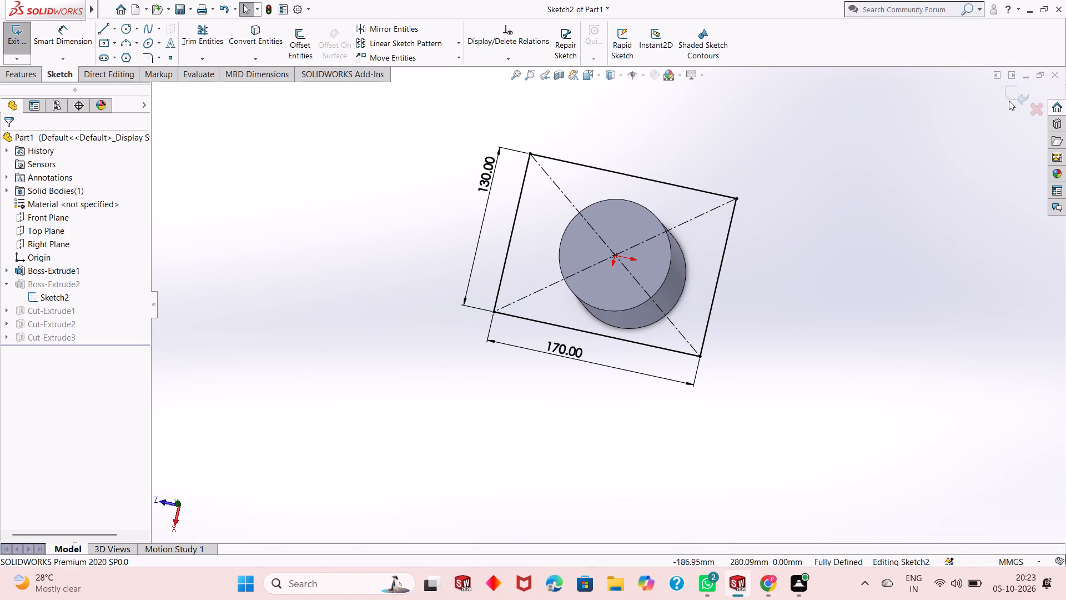
{"action": "left_click", "coordinate": [1010, 91]}
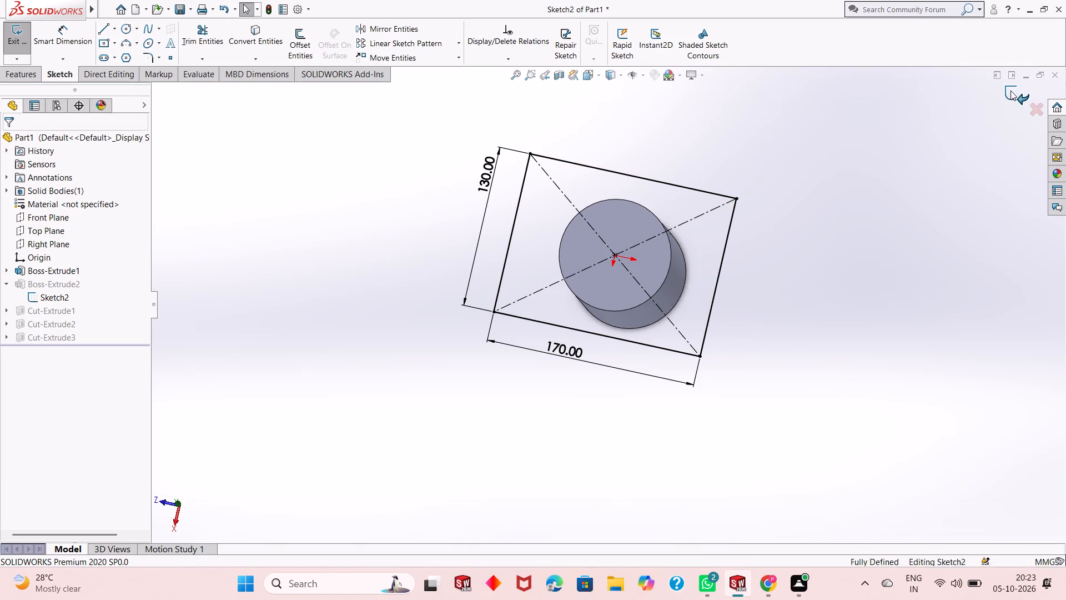
Examine the plate's holes, the stepped central bore and the cylinder's outer side from above and from the side.
{"action": "scroll", "coordinate": [616, 240], "scroll_direction": "down", "scroll_amount": 3}
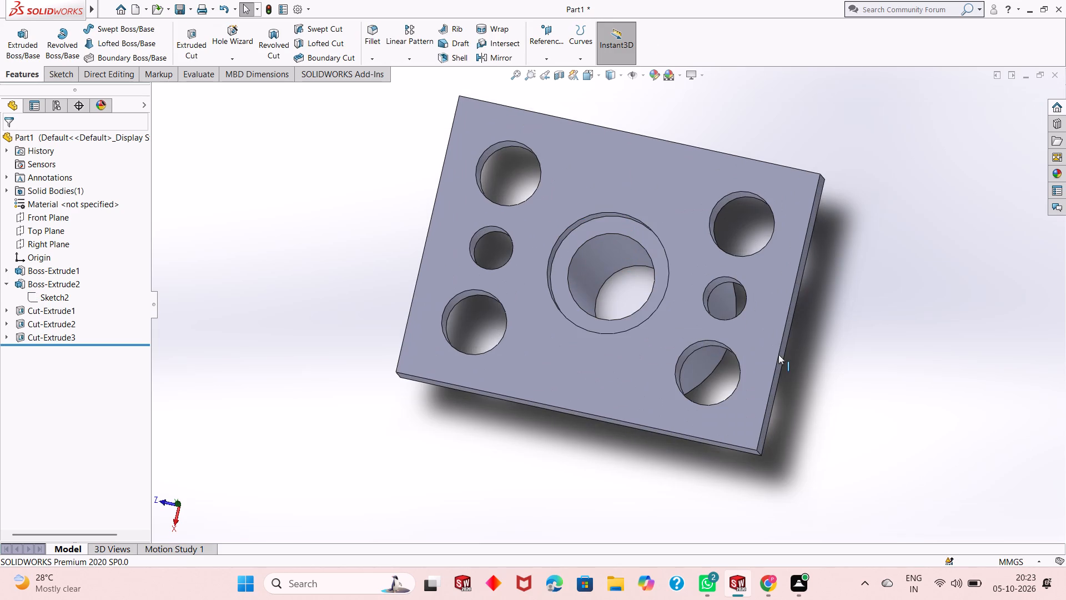
{"action": "scroll", "coordinate": [406, 271], "scroll_direction": "up", "scroll_amount": 1}
{"action": "scroll", "coordinate": [575, 263], "scroll_direction": "down", "scroll_amount": 3}
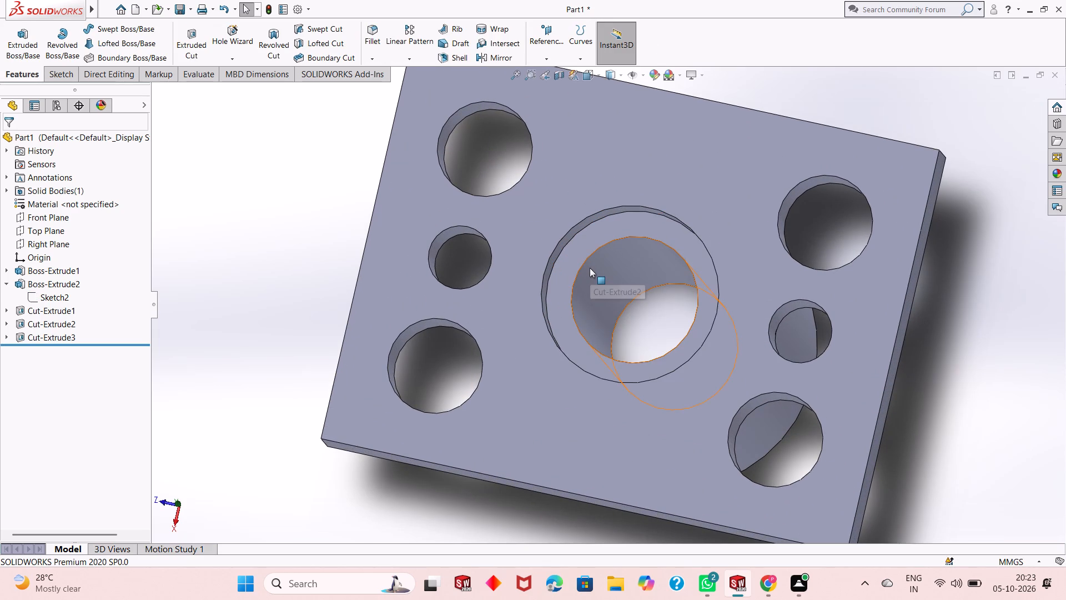
{"action": "middle_click_drag", "start_coordinate": [611, 317], "coordinate": [611, 318]}
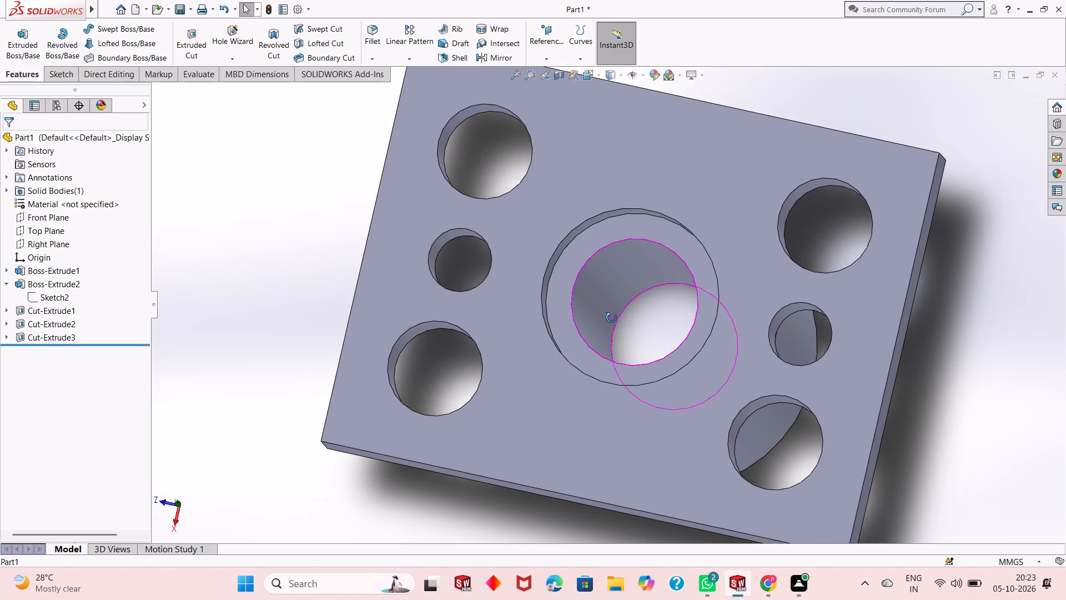
{"action": "middle_click_drag", "start_coordinate": [611, 318], "coordinate": [633, 347]}
{"action": "scroll", "coordinate": [628, 342], "scroll_direction": "down", "scroll_amount": 3}
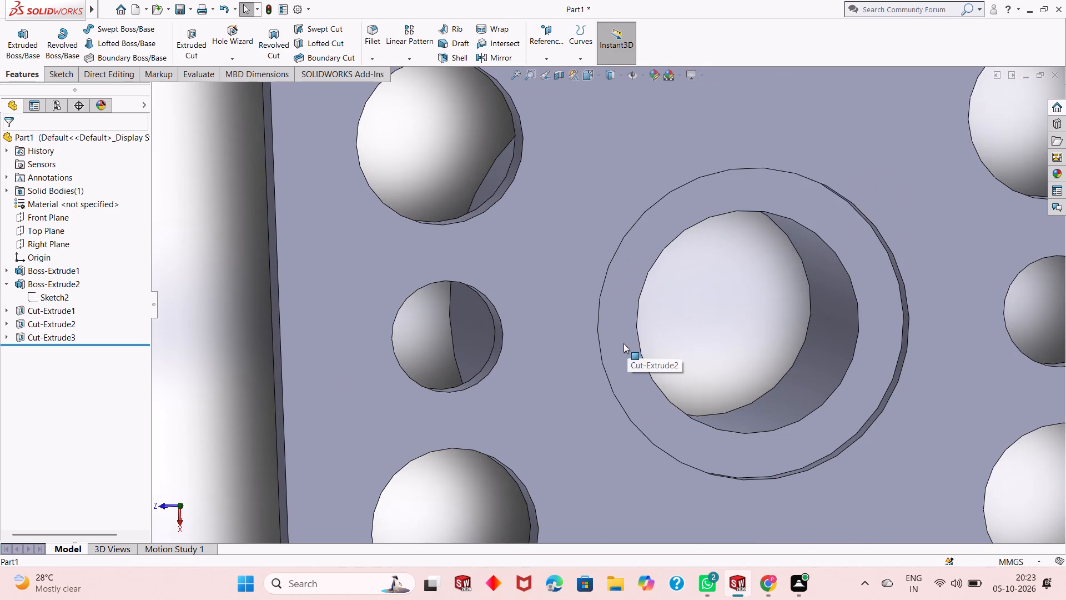
{"action": "middle_click_drag", "start_coordinate": [621, 344], "coordinate": [613, 338]}
{"action": "middle_click_drag", "start_coordinate": [619, 344], "coordinate": [693, 321]}
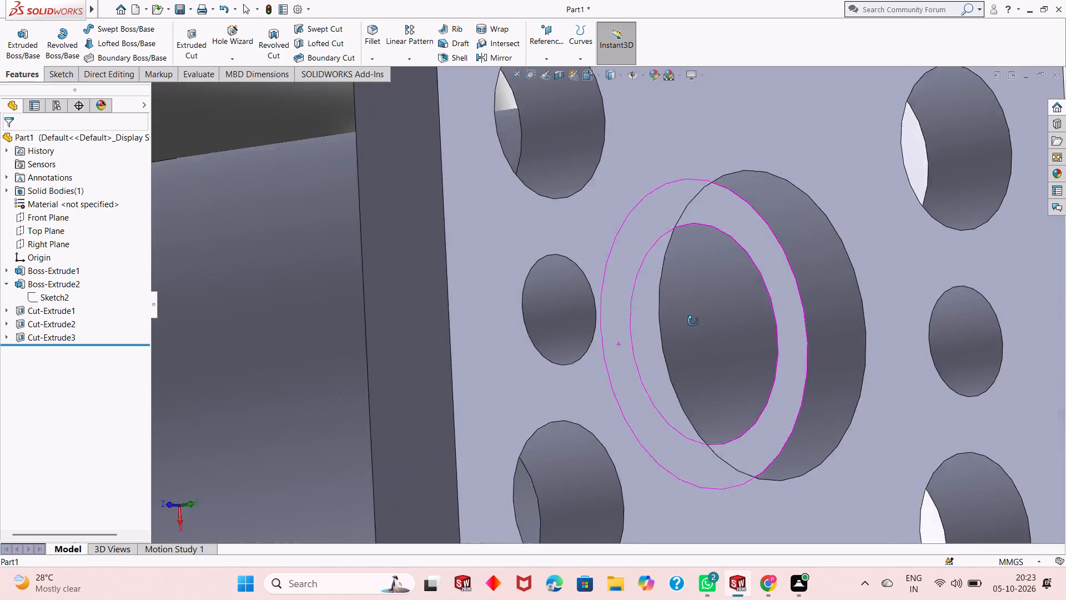
{"action": "middle_click_drag", "start_coordinate": [693, 321], "coordinate": [594, 321]}
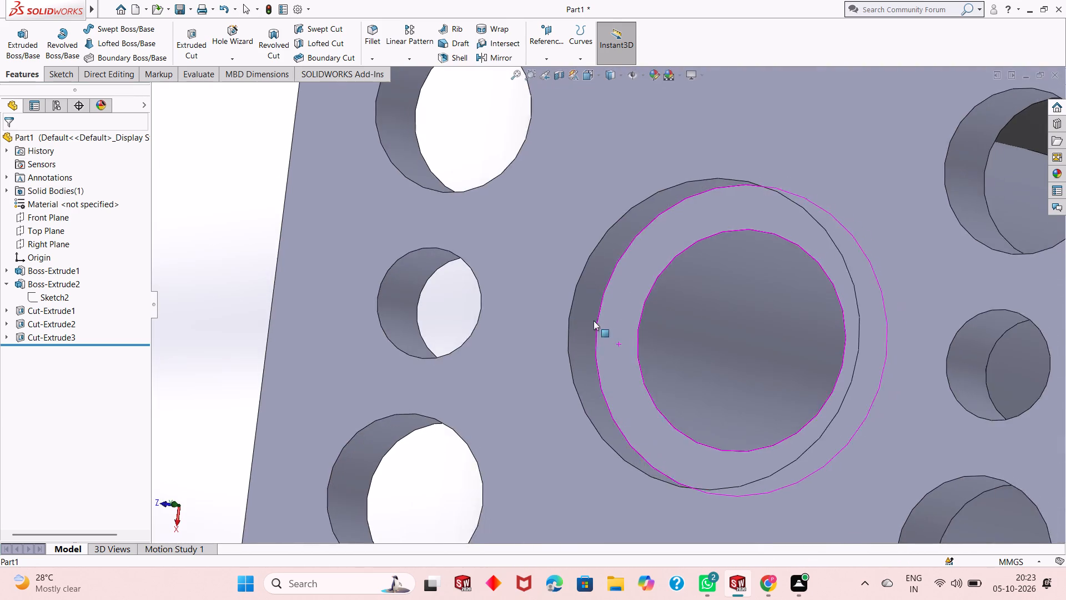
{"action": "scroll", "coordinate": [601, 324], "scroll_direction": "up", "scroll_amount": 4}
{"action": "middle_click_drag", "start_coordinate": [718, 388], "coordinate": [727, 292]}
{"action": "scroll", "coordinate": [718, 388], "scroll_direction": "up", "scroll_amount": 1}
{"action": "scroll", "coordinate": [727, 288], "scroll_direction": "up", "scroll_amount": 2}
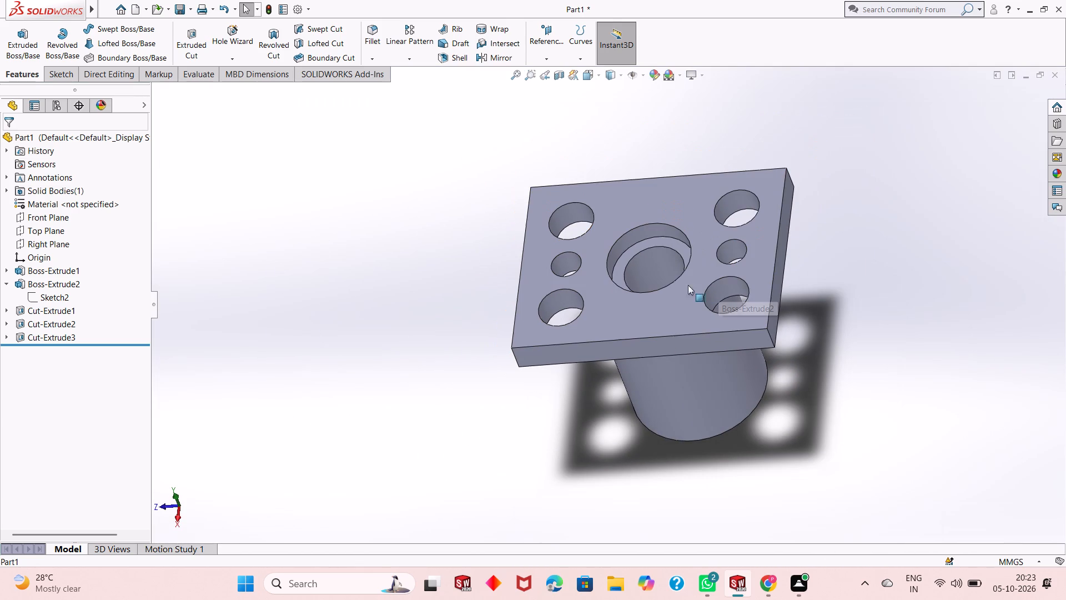
{"action": "middle_click_drag", "start_coordinate": [623, 382], "coordinate": [633, 322]}
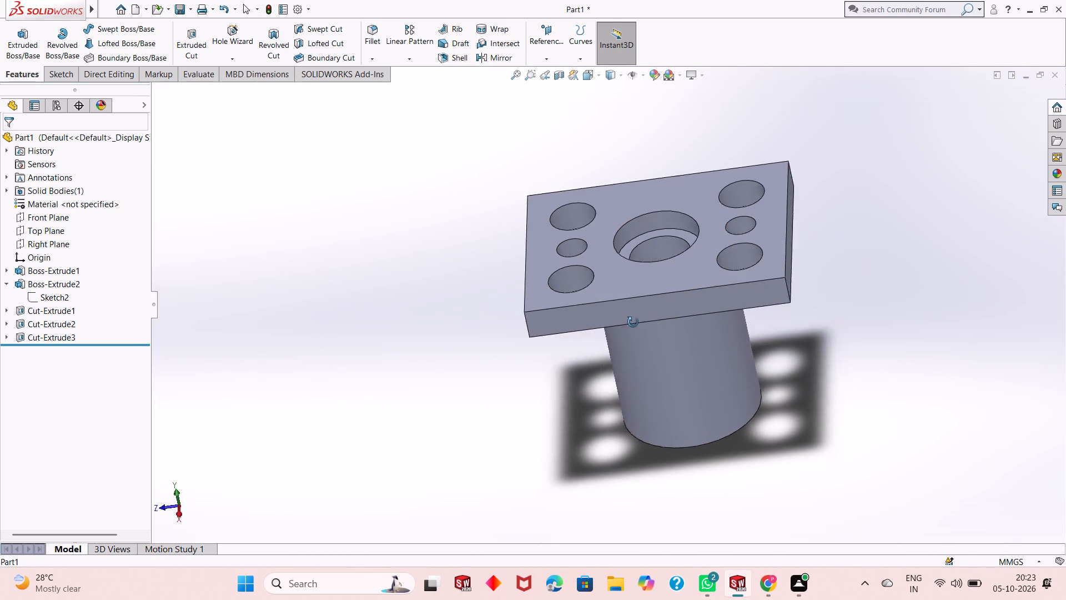
{"action": "middle_click_drag", "start_coordinate": [633, 322], "coordinate": [635, 287]}
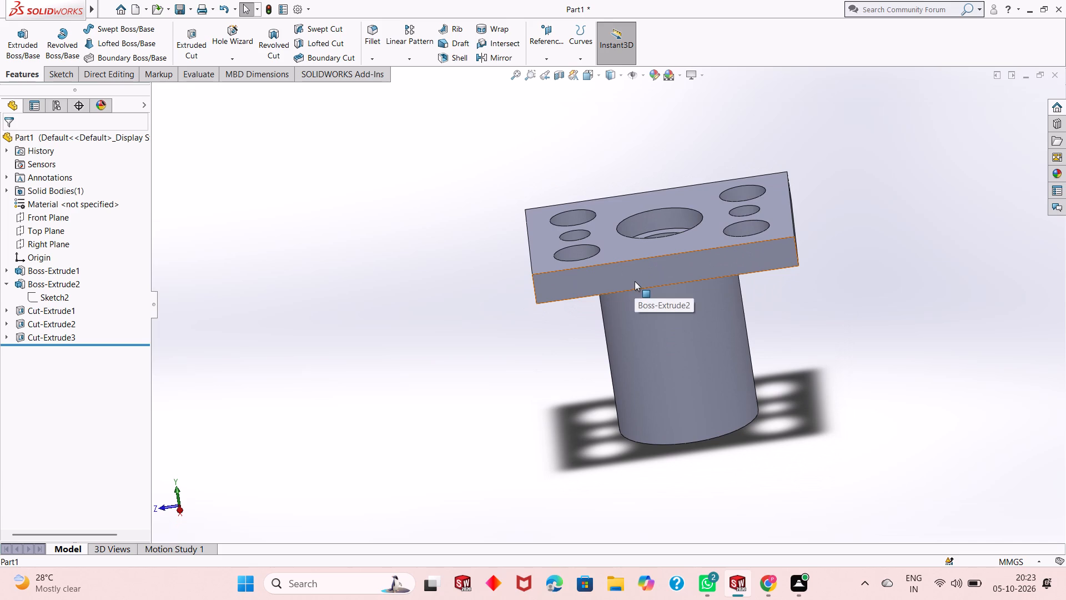
{"action": "scroll", "coordinate": [747, 392], "scroll_direction": "down", "scroll_amount": 1}
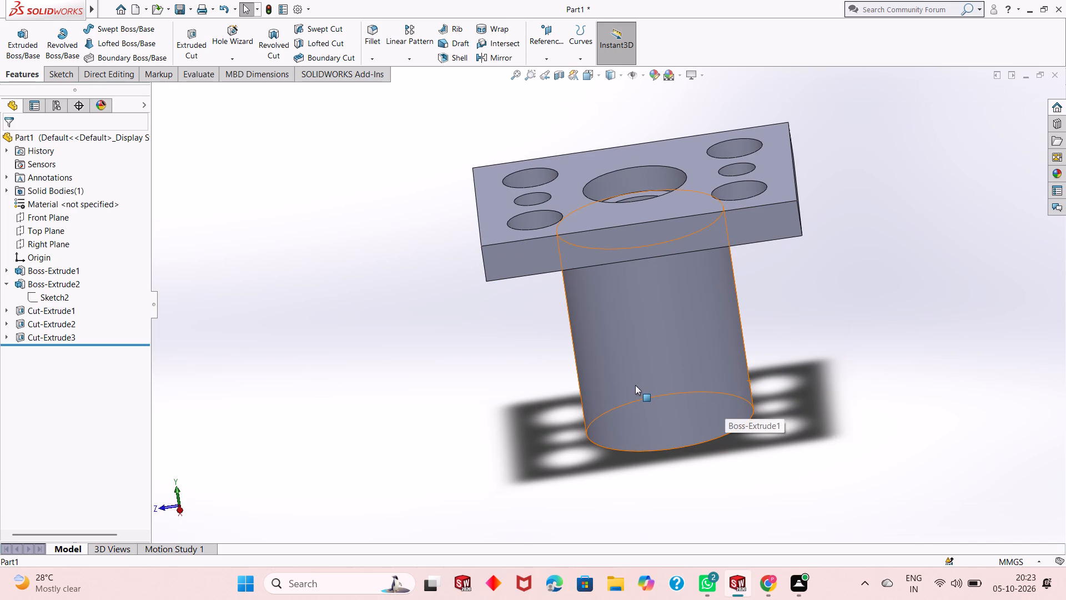
{"action": "middle_click_drag", "start_coordinate": [686, 328], "coordinate": [693, 271]}
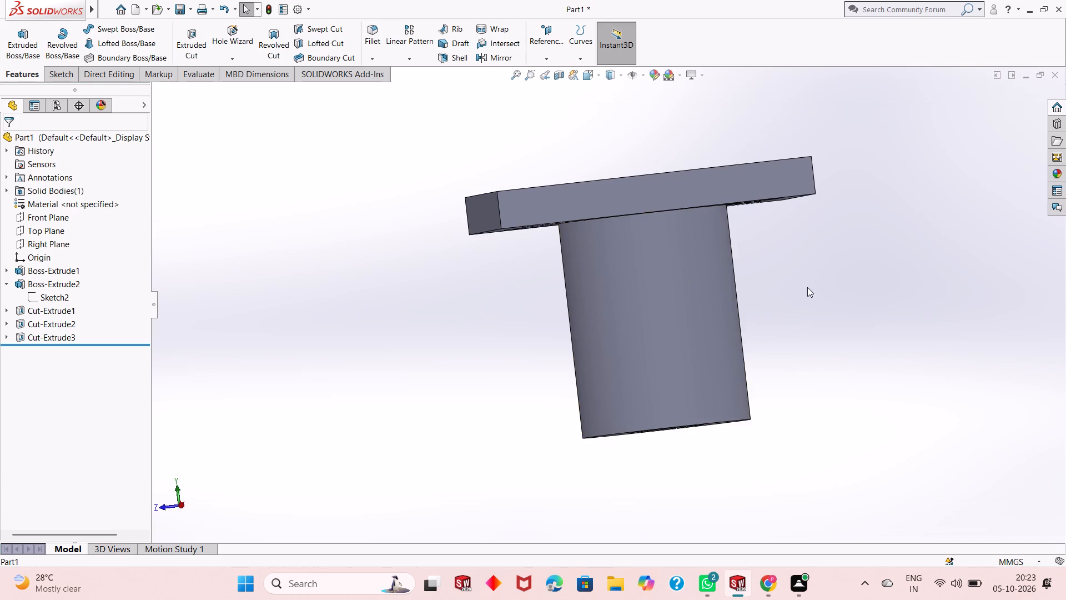
{"action": "scroll", "coordinate": [648, 318], "scroll_direction": "down", "scroll_amount": 2}
{"action": "middle_click_drag", "start_coordinate": [655, 369], "coordinate": [653, 395]}
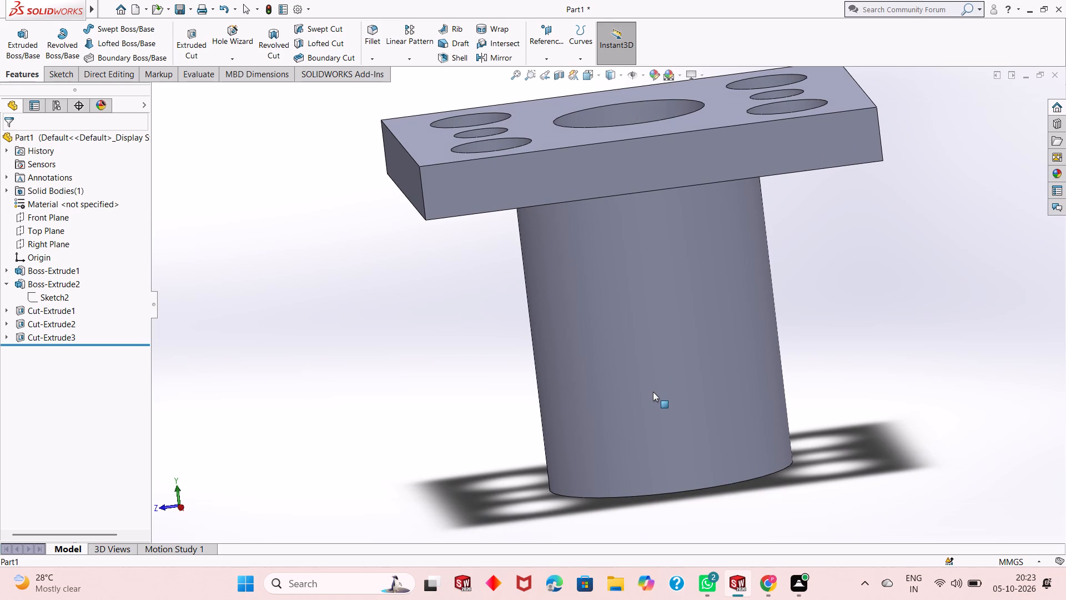
Create a reference plane parallel to the Front Plane at a 10 mm offset.
{"action": "left_click", "coordinate": [561, 56]}
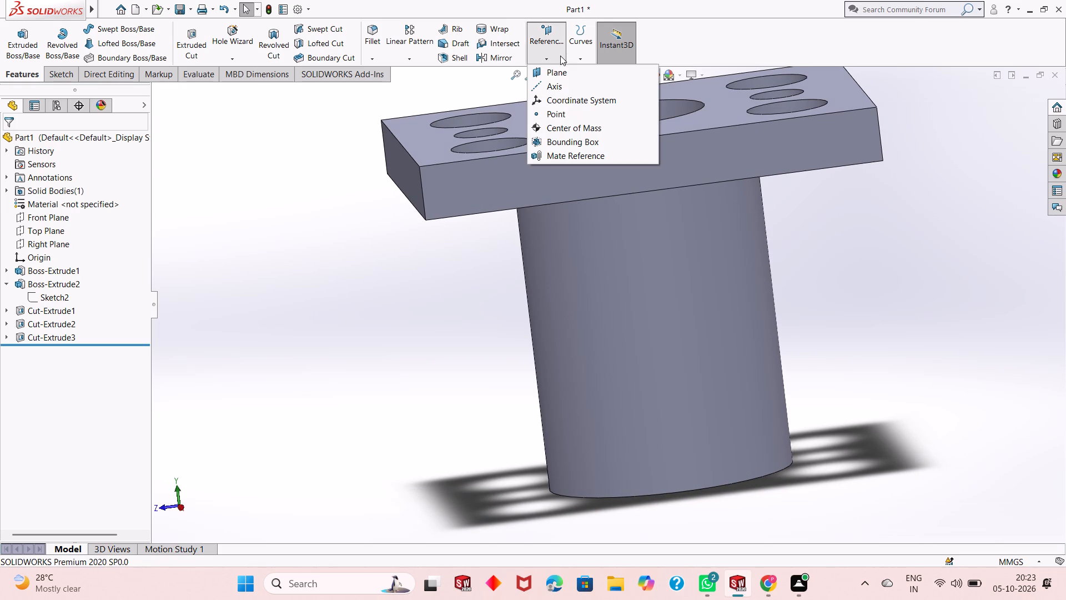
{"action": "left_click", "coordinate": [562, 72]}
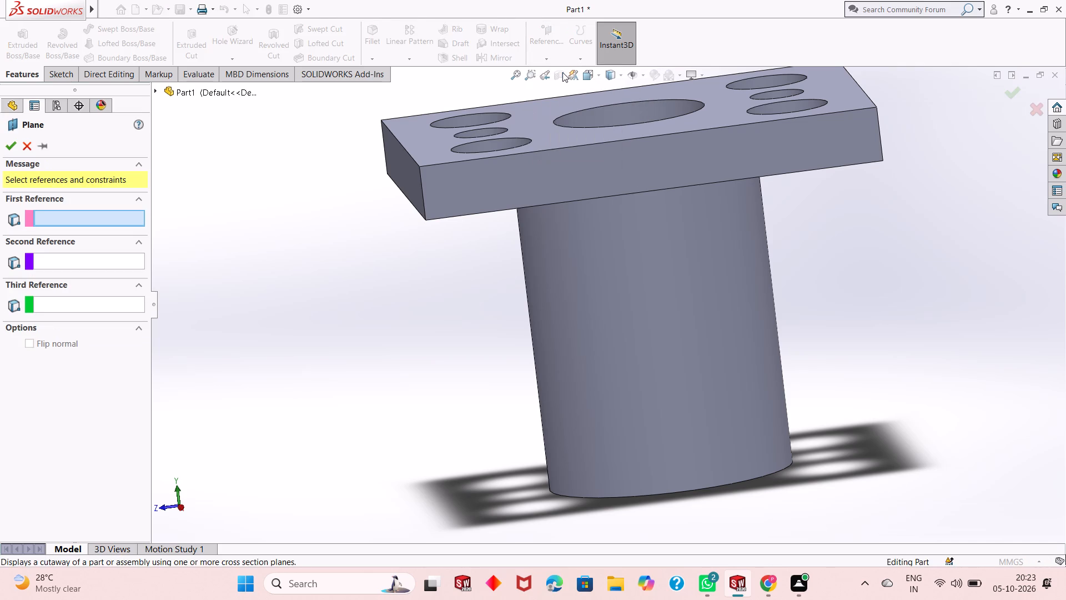
{"action": "left_click", "coordinate": [164, 91]}
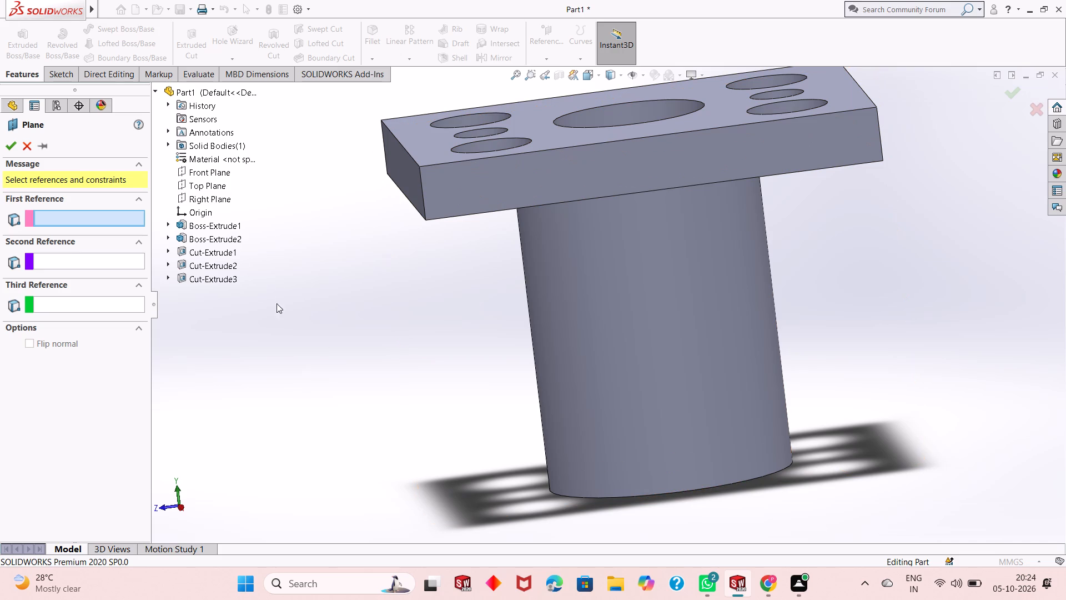
{"action": "middle_click_drag", "start_coordinate": [350, 360], "coordinate": [358, 359]}
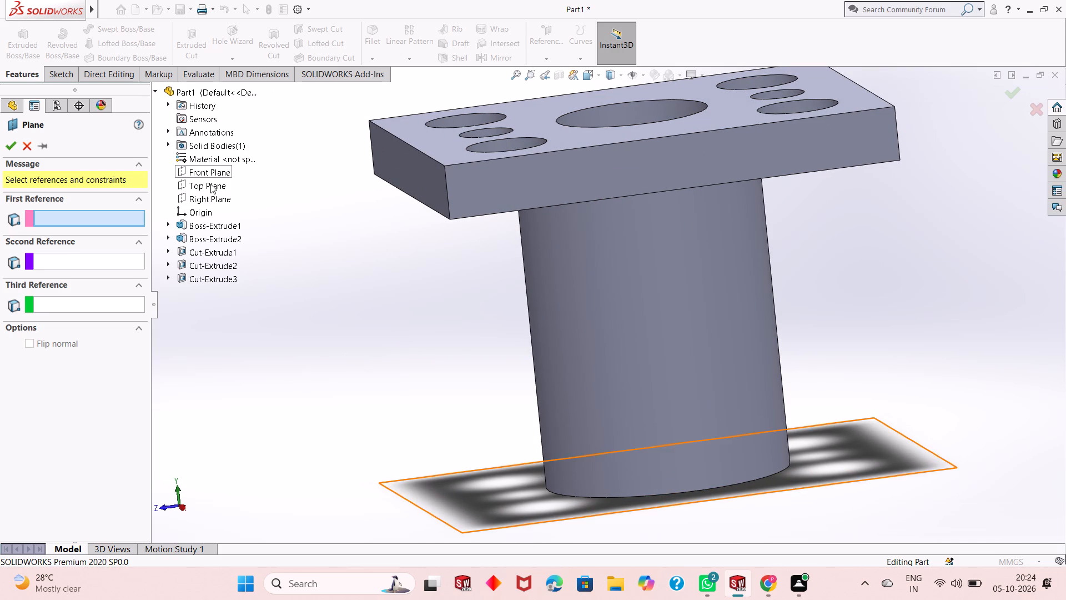
{"action": "left_click", "coordinate": [212, 172]}
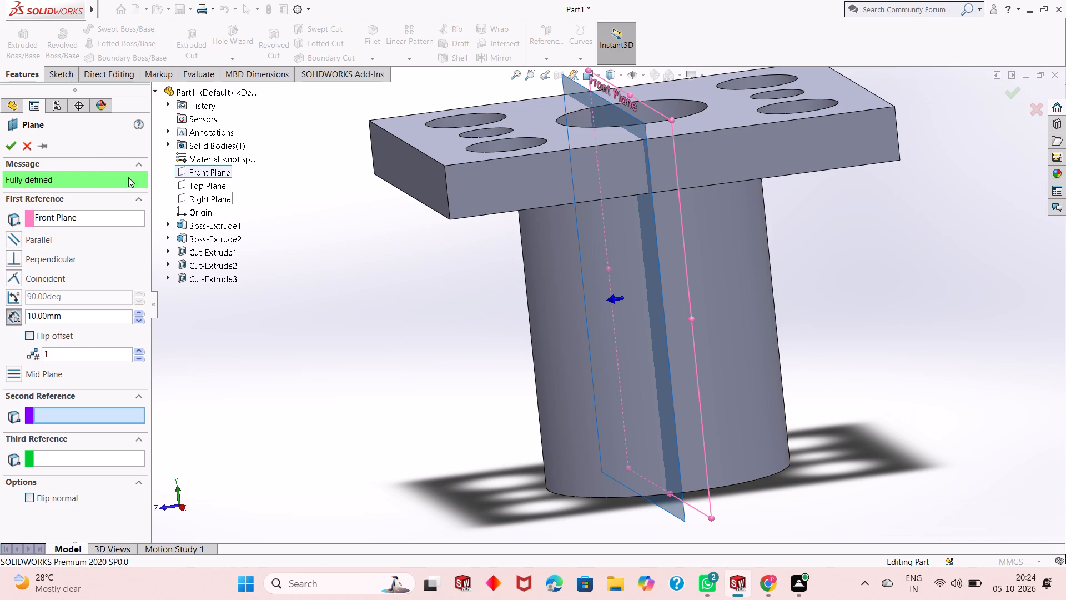
{"action": "left_click", "coordinate": [6, 148]}
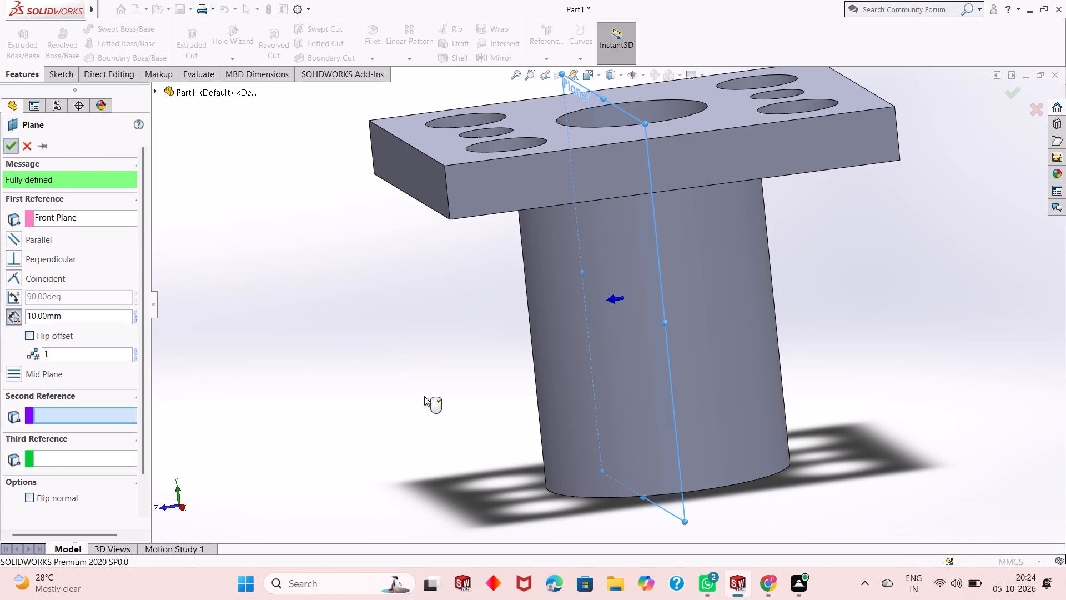
Edit the new reference plane and set its offset from the Front Plane to 0 mm.
{"action": "middle_click_drag", "start_coordinate": [489, 393], "coordinate": [487, 586]}
{"action": "double_click", "coordinate": [199, 331]}
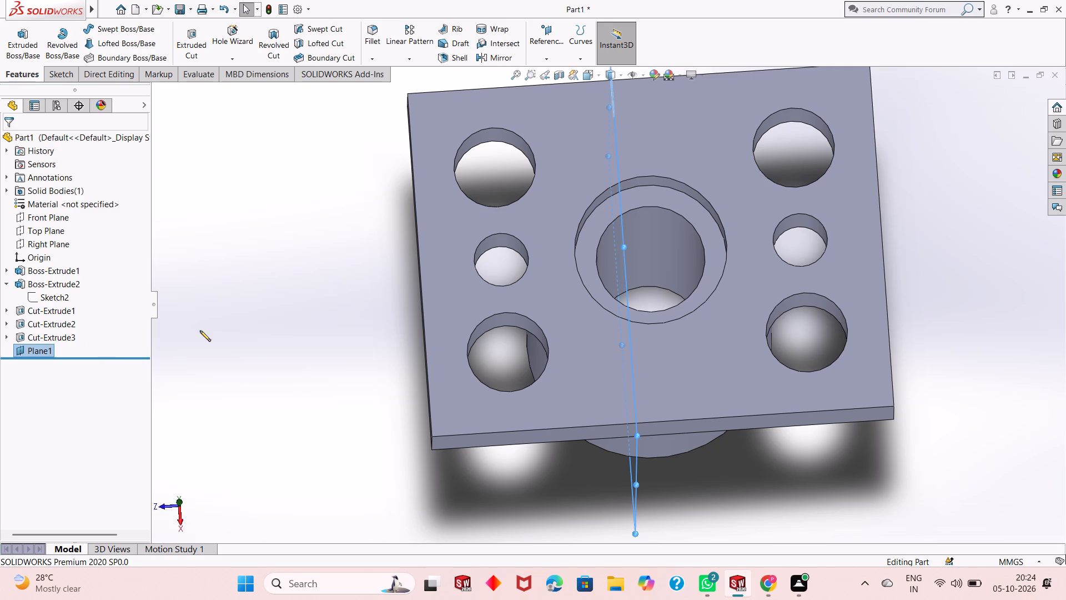
{"action": "left_click", "coordinate": [42, 348]}
{"action": "left_click", "coordinate": [51, 314]}
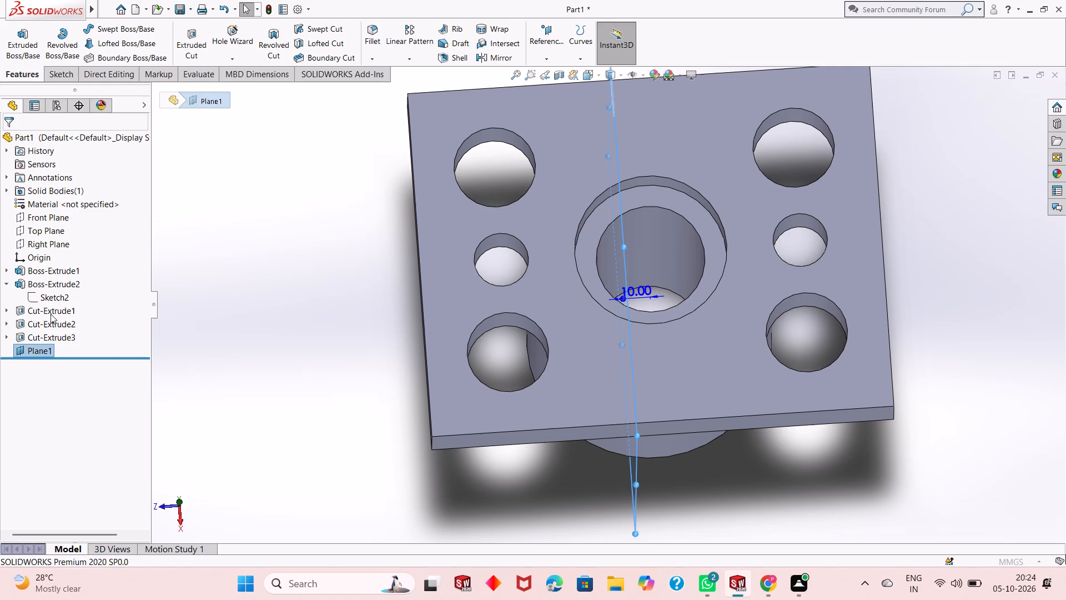
{"action": "left_click", "coordinate": [57, 314]}
{"action": "double_click", "coordinate": [62, 312]}
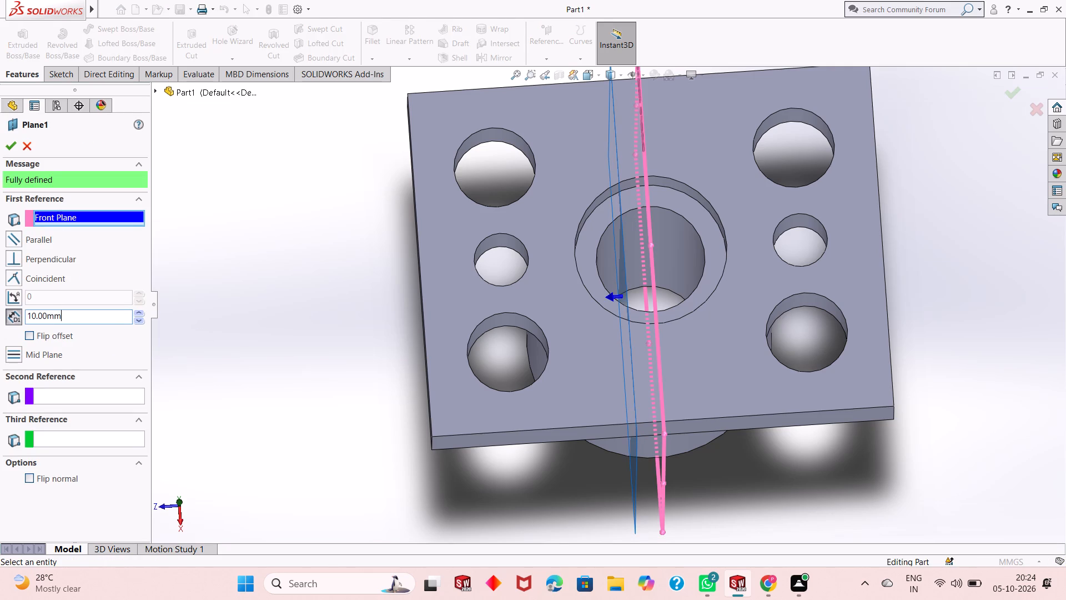
{"action": "key", "text": "0"}
{"action": "key", "text": "Return"}
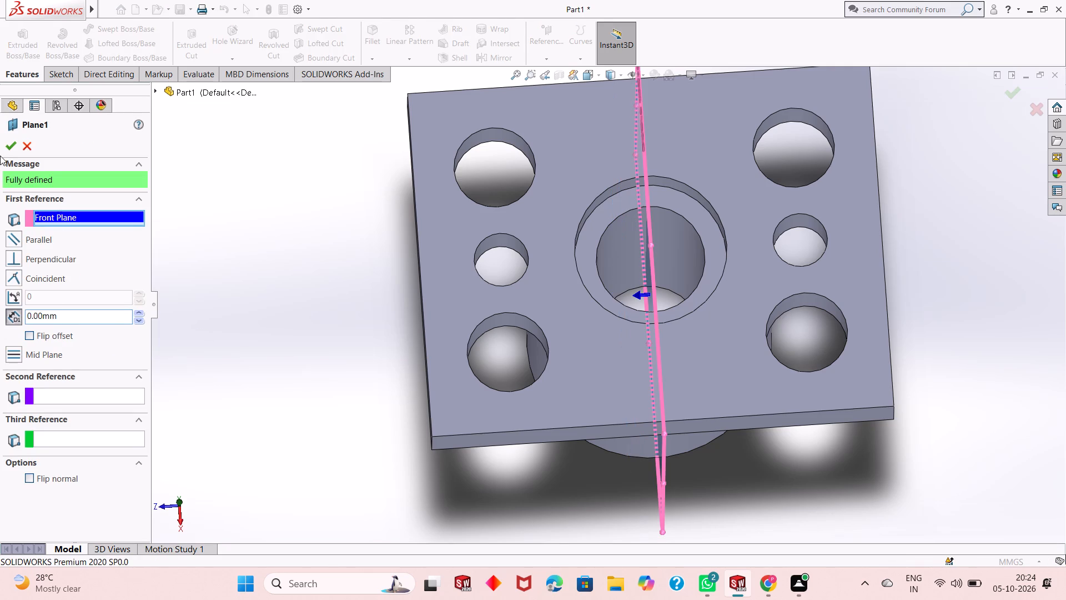
{"action": "left_click", "coordinate": [17, 146]}
Start a sketch on the new reference plane and view it face-on.
{"action": "scroll", "coordinate": [582, 259], "scroll_direction": "up", "scroll_amount": 1}
{"action": "middle_click_drag", "start_coordinate": [582, 262], "coordinate": [596, 114]}
{"action": "middle_click_drag", "start_coordinate": [618, 278], "coordinate": [718, 213]}
{"action": "scroll", "coordinate": [718, 213], "scroll_direction": "up", "scroll_amount": 1}
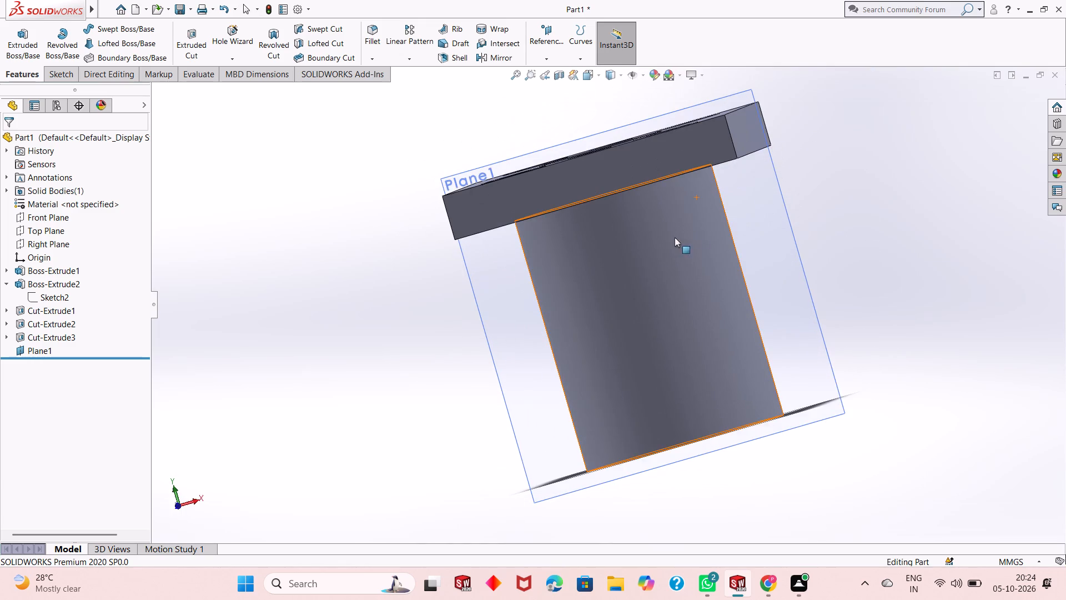
{"action": "left_click", "coordinate": [517, 323]}
{"action": "left_click", "coordinate": [569, 289]}
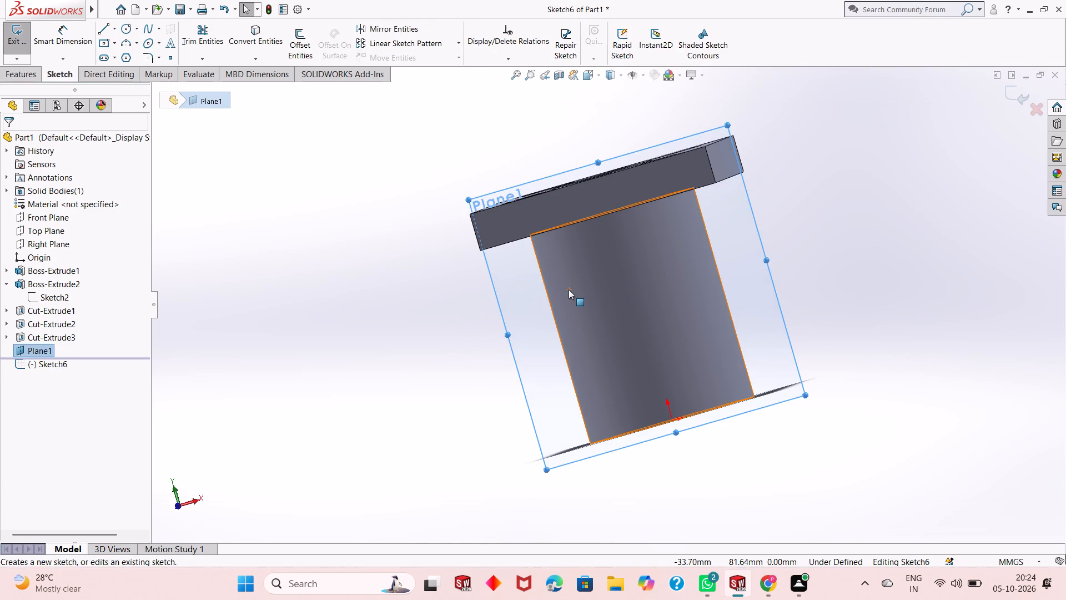
{"action": "key", "text": "ctrl+8"}
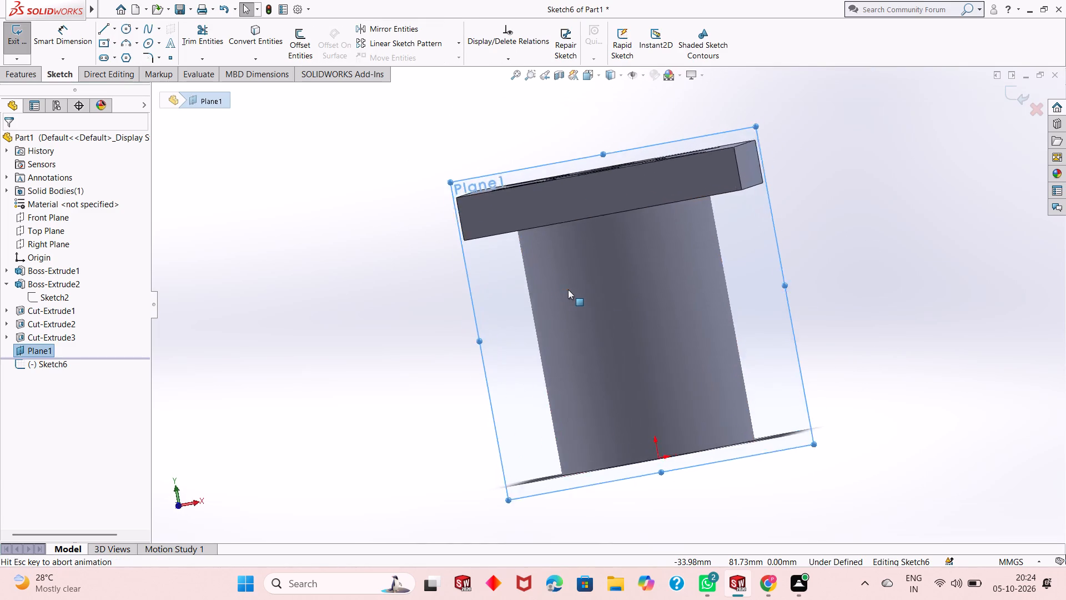
{"action": "scroll", "coordinate": [547, 425], "scroll_direction": "up", "scroll_amount": 2}
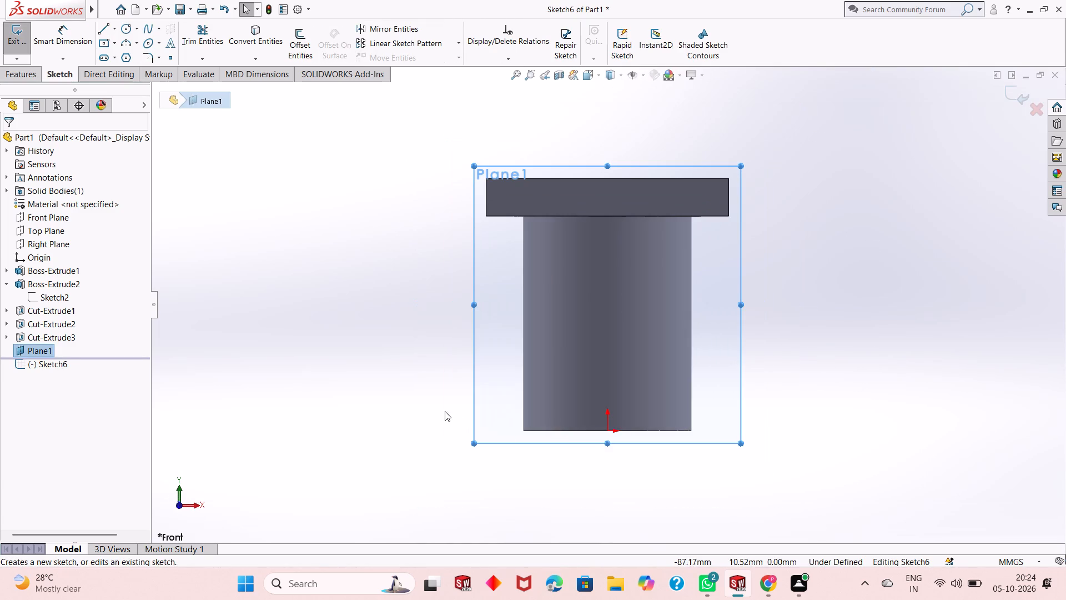
Sketch a horizontal line about 6.5 mm inward from the cylinder's left edge, about 30 mm above its base, and a 10 mm vertical line up.
{"action": "left_click", "coordinate": [445, 411]}
{"action": "scroll", "coordinate": [604, 386], "scroll_direction": "down", "scroll_amount": 1}
{"action": "scroll", "coordinate": [551, 306], "scroll_direction": "down", "scroll_amount": 2}
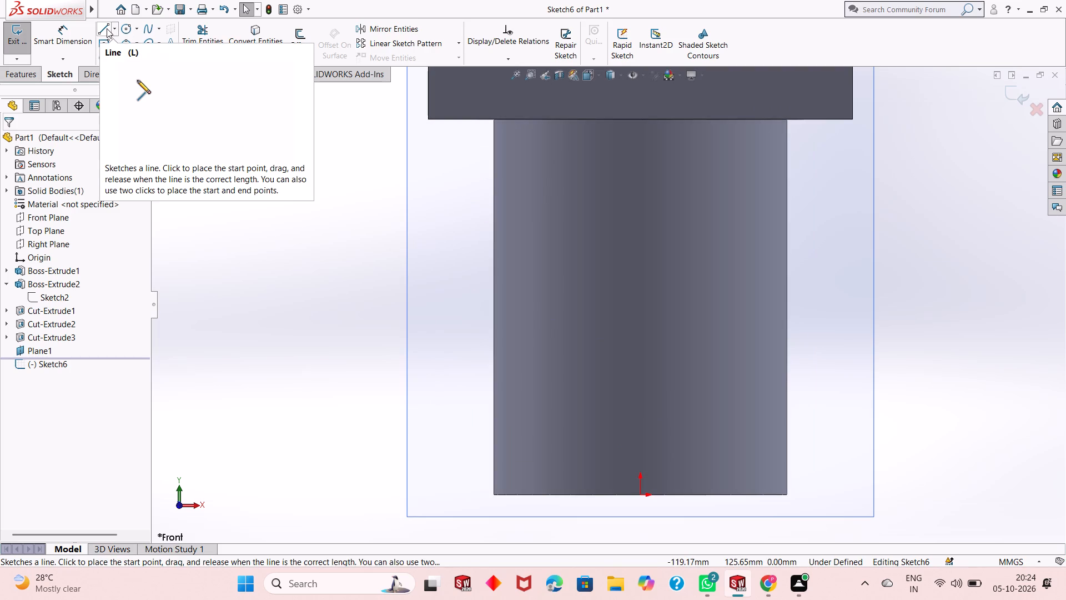
{"action": "left_click", "coordinate": [107, 29]}
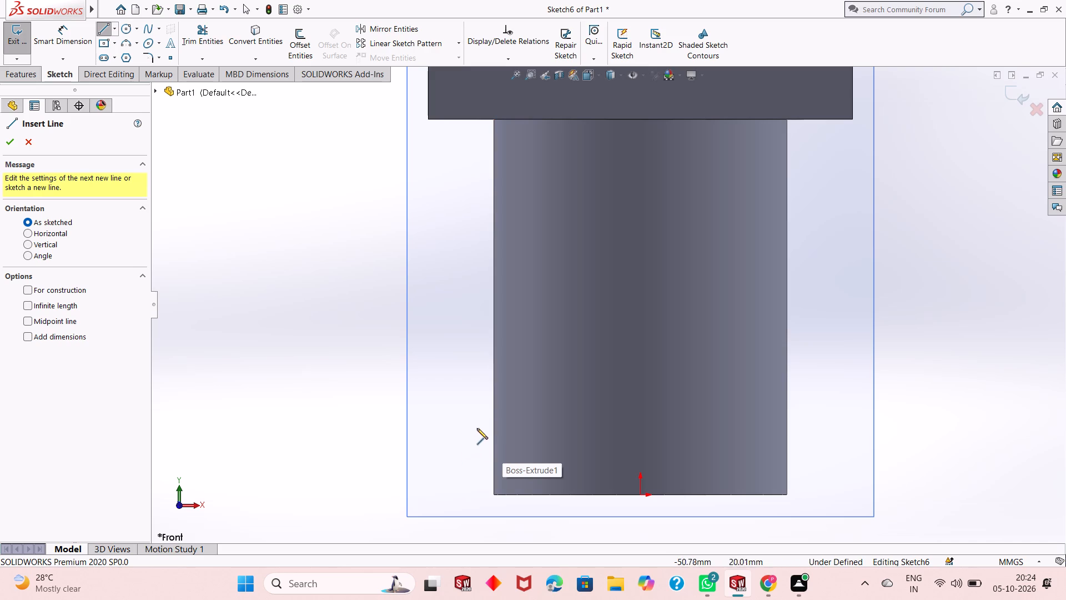
{"action": "left_click", "coordinate": [492, 397]}
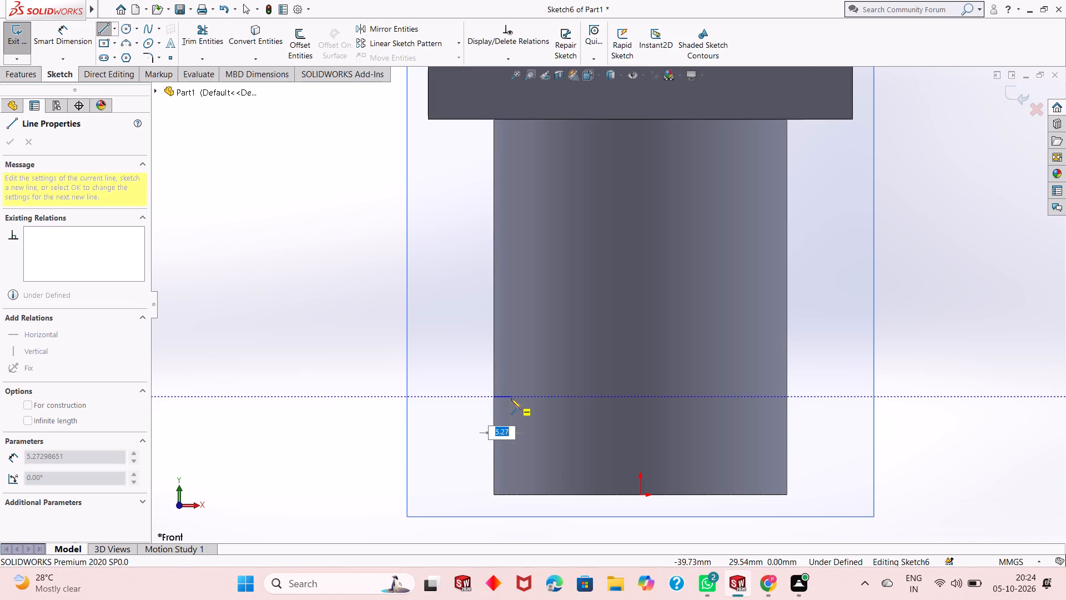
{"action": "key", "text": "5"}
{"action": "key", "text": "Return"}
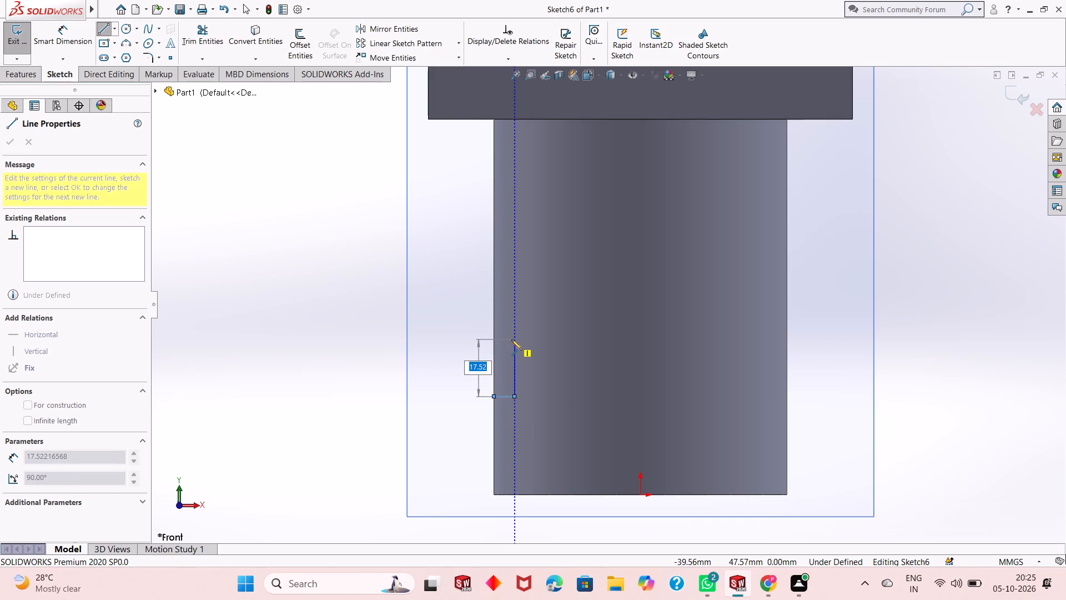
{"action": "type", "text": "10"}
{"action": "key", "text": "Return"}
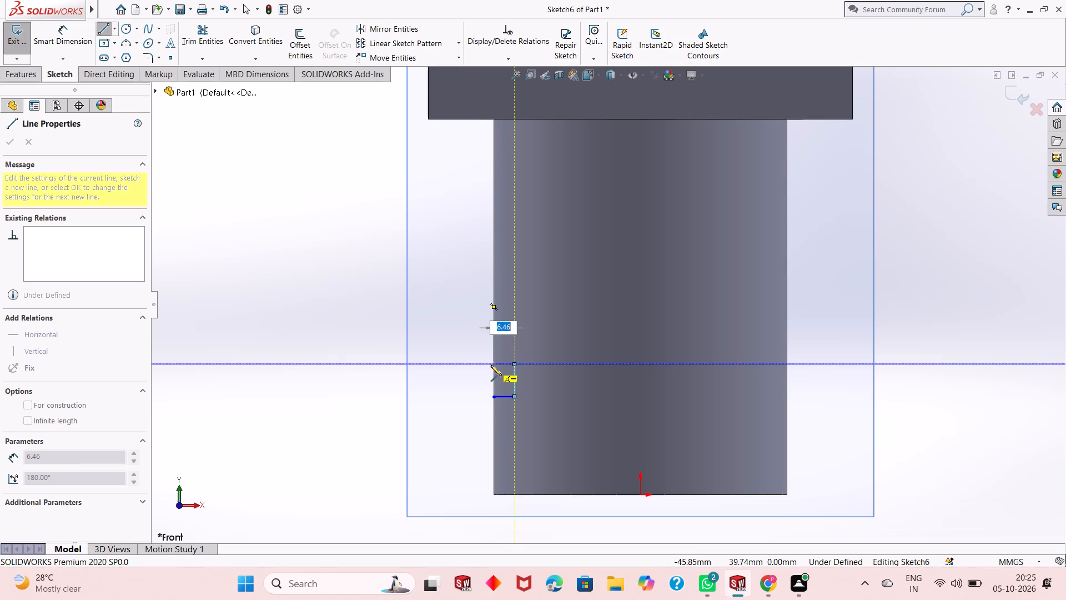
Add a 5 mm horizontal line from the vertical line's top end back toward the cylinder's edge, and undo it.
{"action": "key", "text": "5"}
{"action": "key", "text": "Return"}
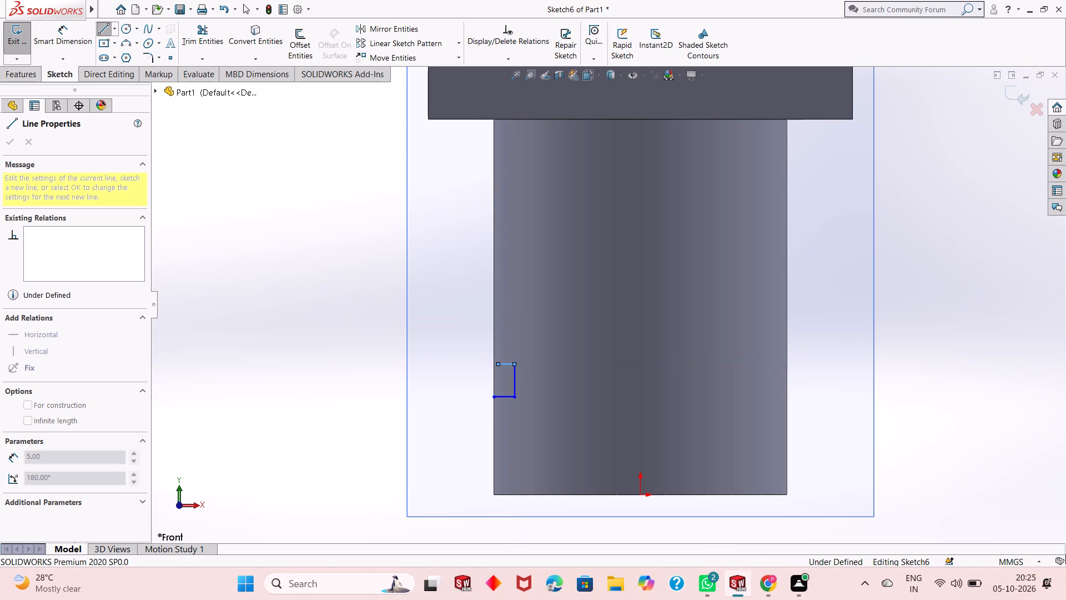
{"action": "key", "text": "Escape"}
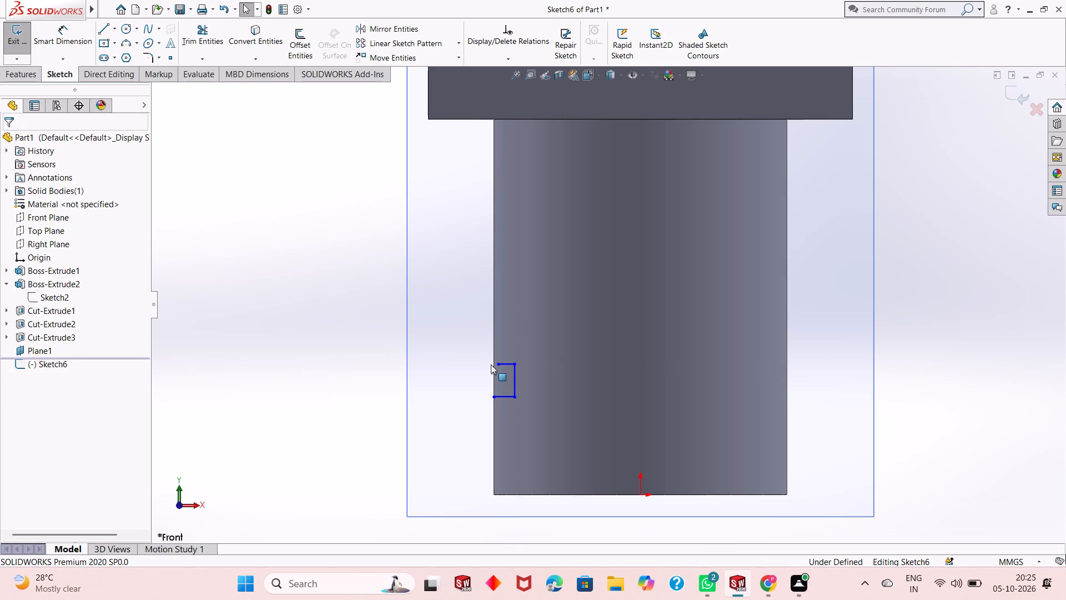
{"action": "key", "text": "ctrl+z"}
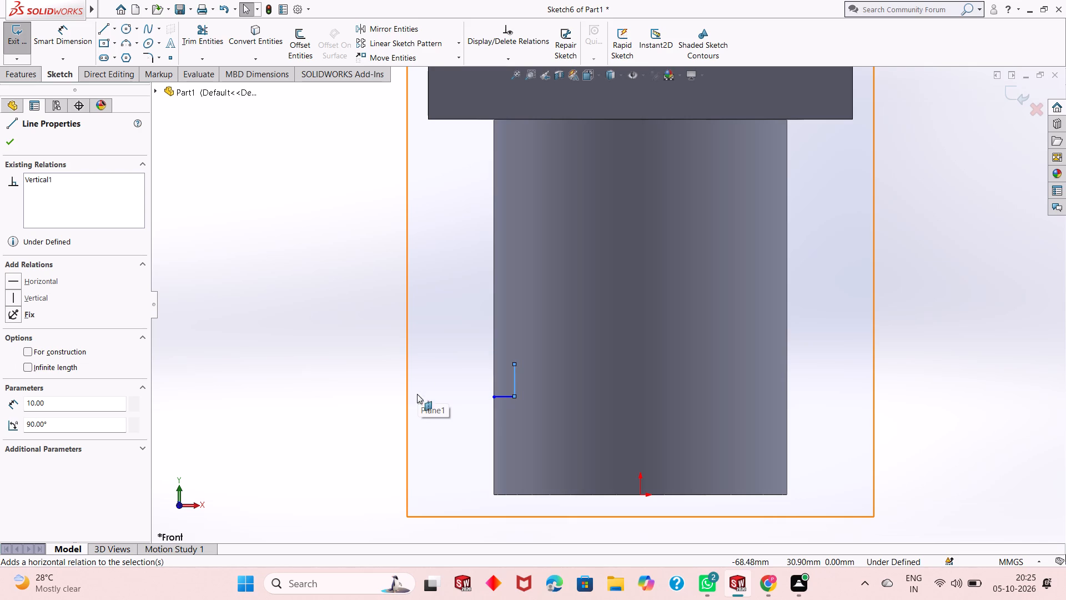
Close the profile with a horizontal line about 6.5 mm back to the cylinder's edge and a vertical line about 10 mm down along it.
{"action": "key", "text": "Escape"}
{"action": "scroll", "coordinate": [460, 385], "scroll_direction": "down", "scroll_amount": 3}
{"action": "key", "text": "Escape"}
{"action": "key", "text": "Escape"}
{"action": "scroll", "coordinate": [521, 340], "scroll_direction": "up", "scroll_amount": 2}
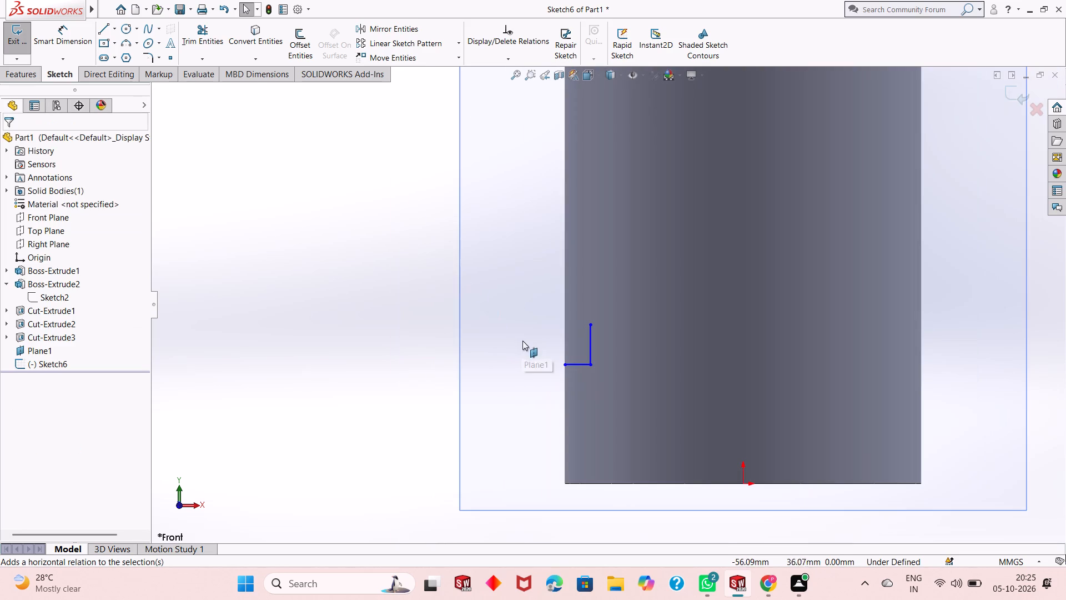
{"action": "left_click", "coordinate": [102, 26]}
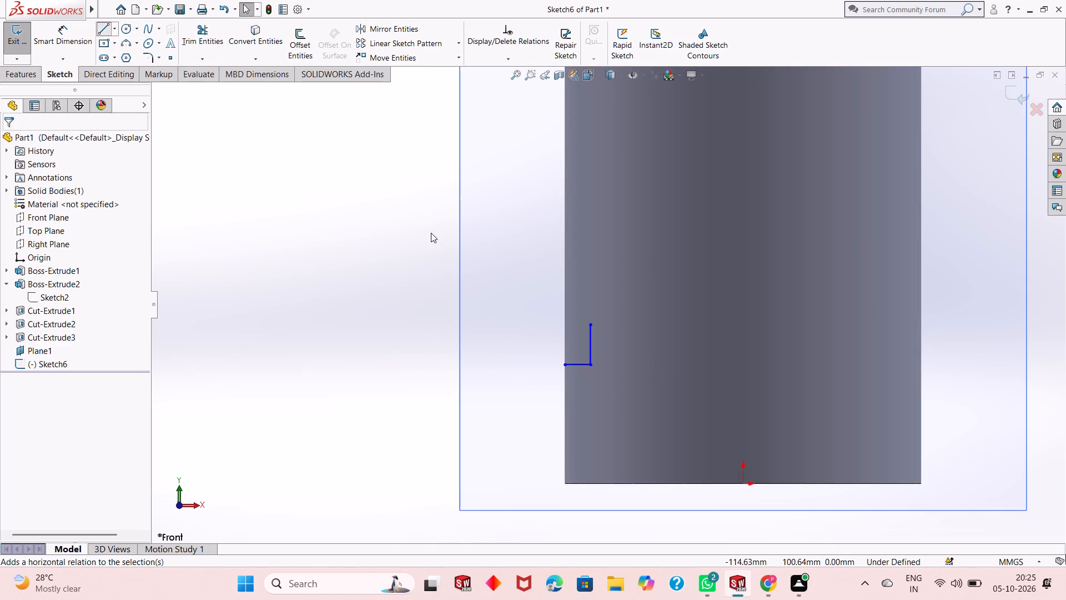
{"action": "left_click", "coordinate": [591, 324]}
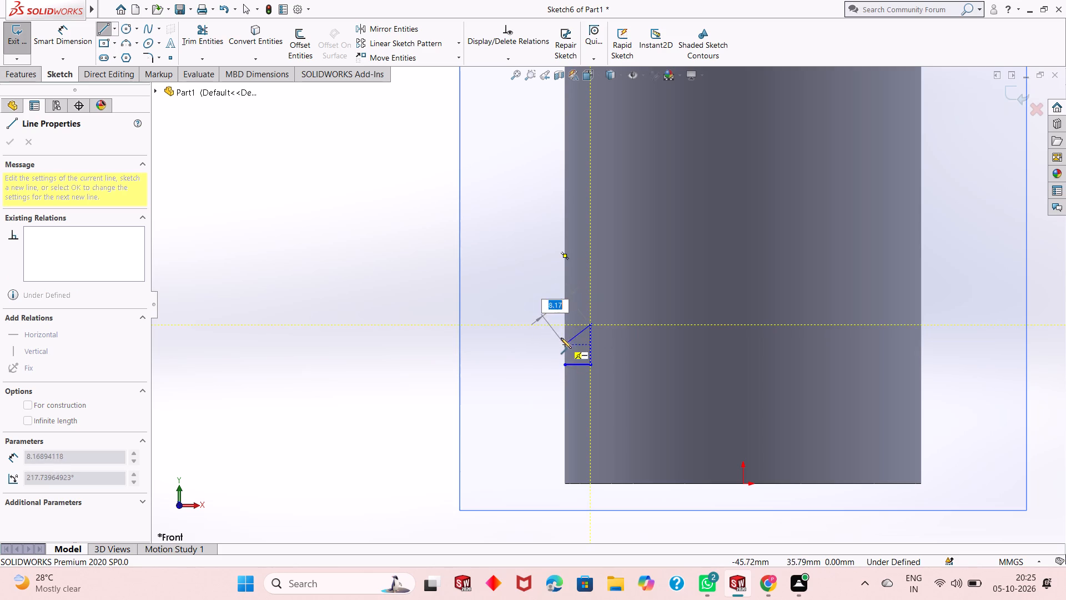
{"action": "left_click", "coordinate": [563, 322]}
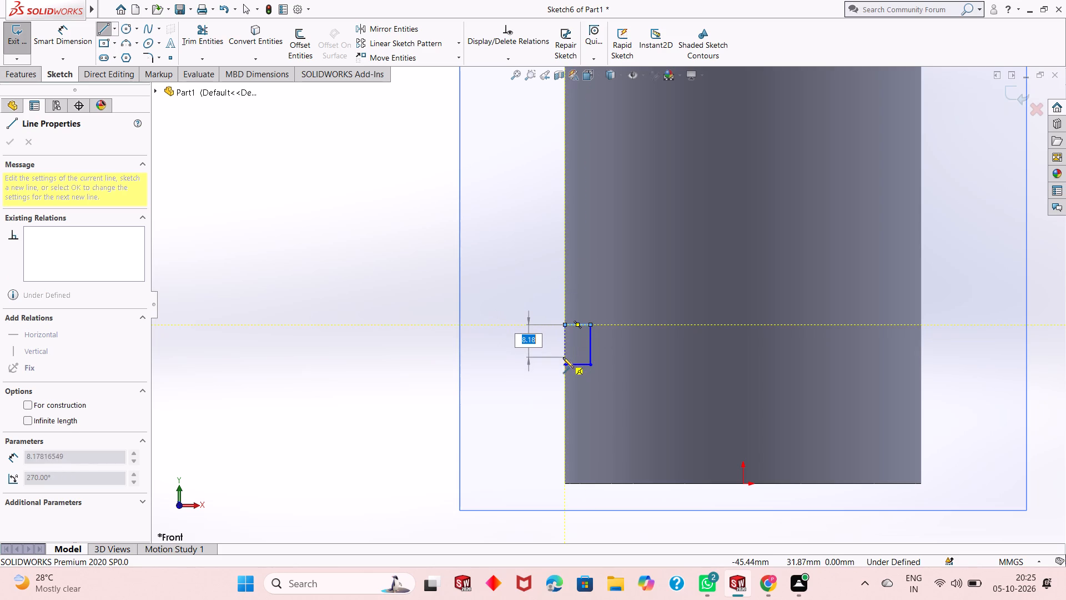
{"action": "left_click", "coordinate": [562, 365]}
{"action": "key", "text": "Escape"}
{"action": "key", "text": "Escape"}
{"action": "key", "text": "Escape"}
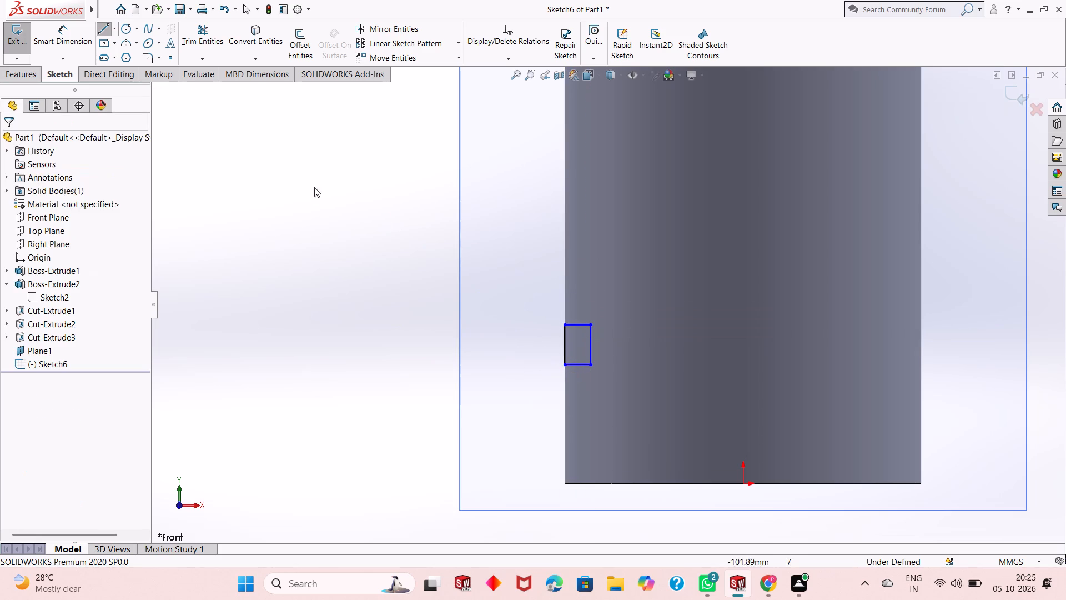
{"action": "key", "text": "Escape"}
Dimension the rectangular profile 5 mm wide and 10 mm high.
{"action": "left_click", "coordinate": [66, 37]}
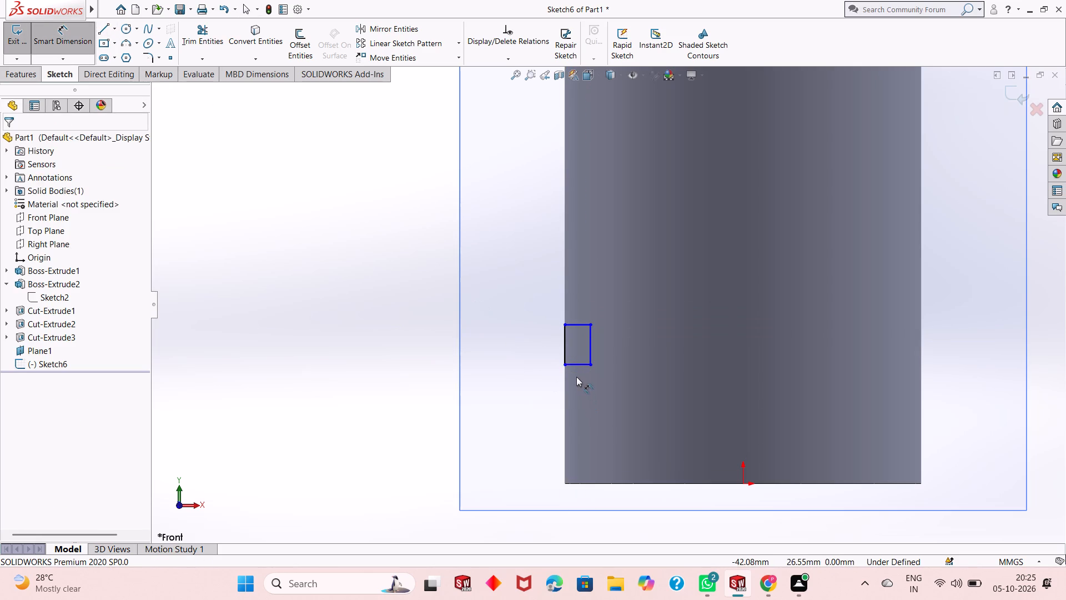
{"action": "left_click", "coordinate": [579, 362]}
{"action": "left_click", "coordinate": [580, 404]}
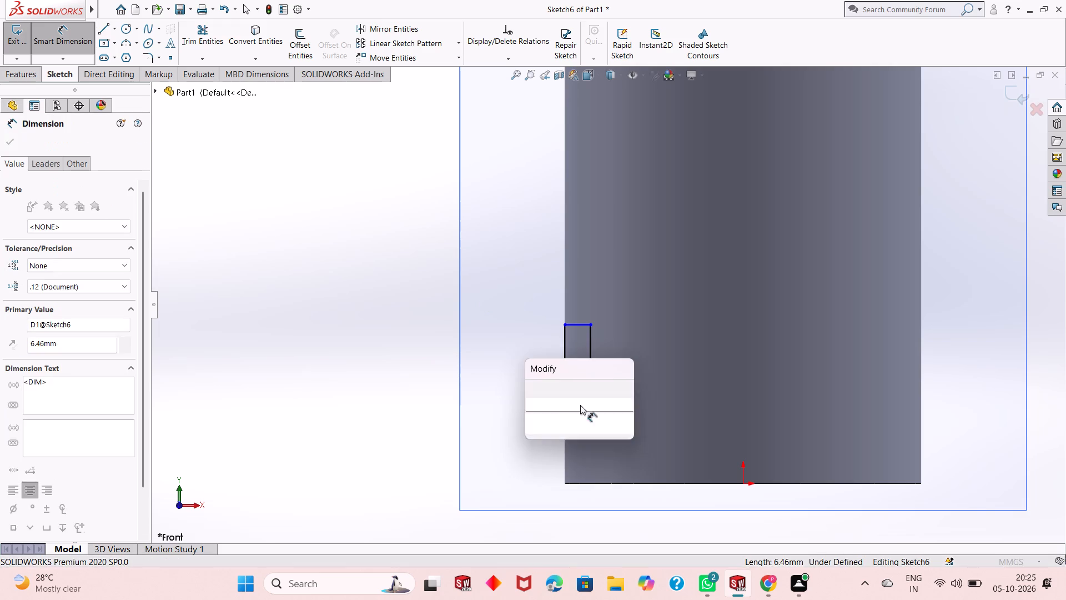
{"action": "key", "text": "5"}
{"action": "key", "text": "Return"}
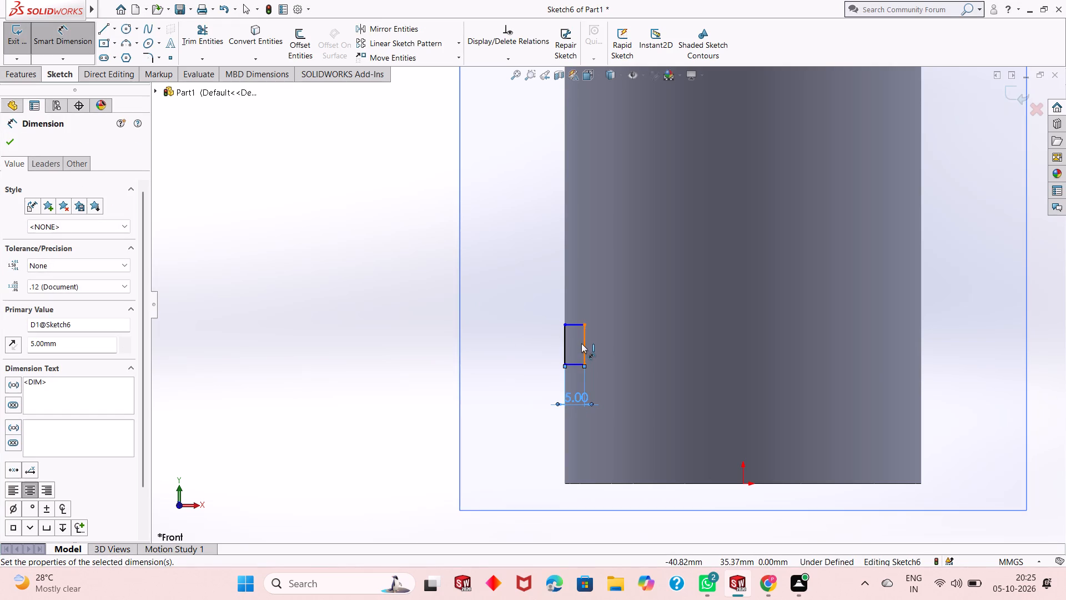
{"action": "left_click", "coordinate": [581, 343]}
{"action": "left_click", "coordinate": [612, 351]}
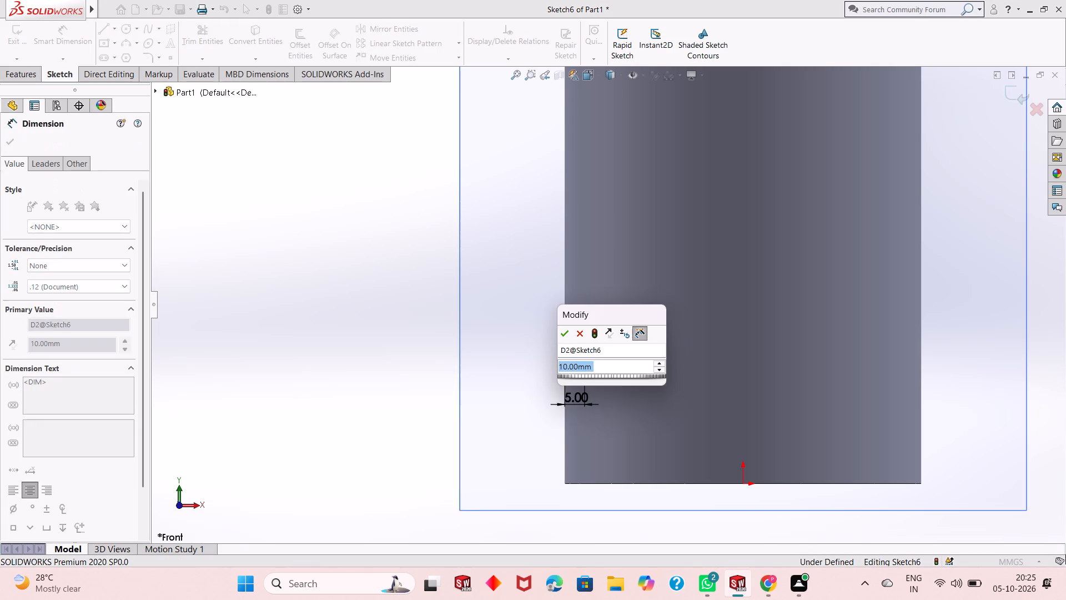
{"action": "left_click", "coordinate": [566, 336]}
Dimension the profile's lower line 25 mm above the cylinder's base.
{"action": "left_click", "coordinate": [572, 362]}
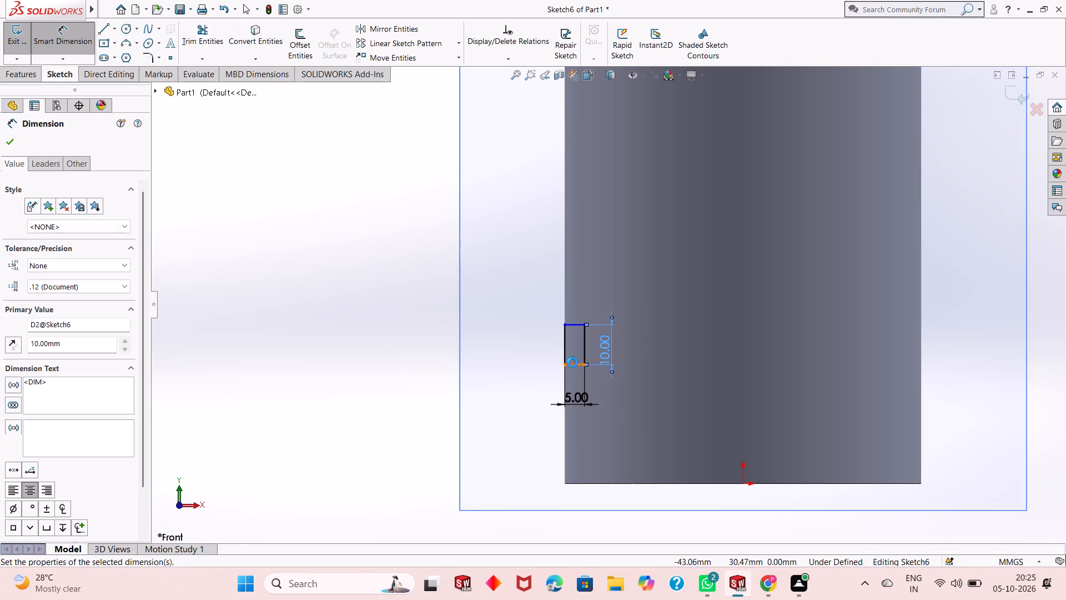
{"action": "left_click", "coordinate": [585, 484]}
{"action": "left_click", "coordinate": [539, 489]}
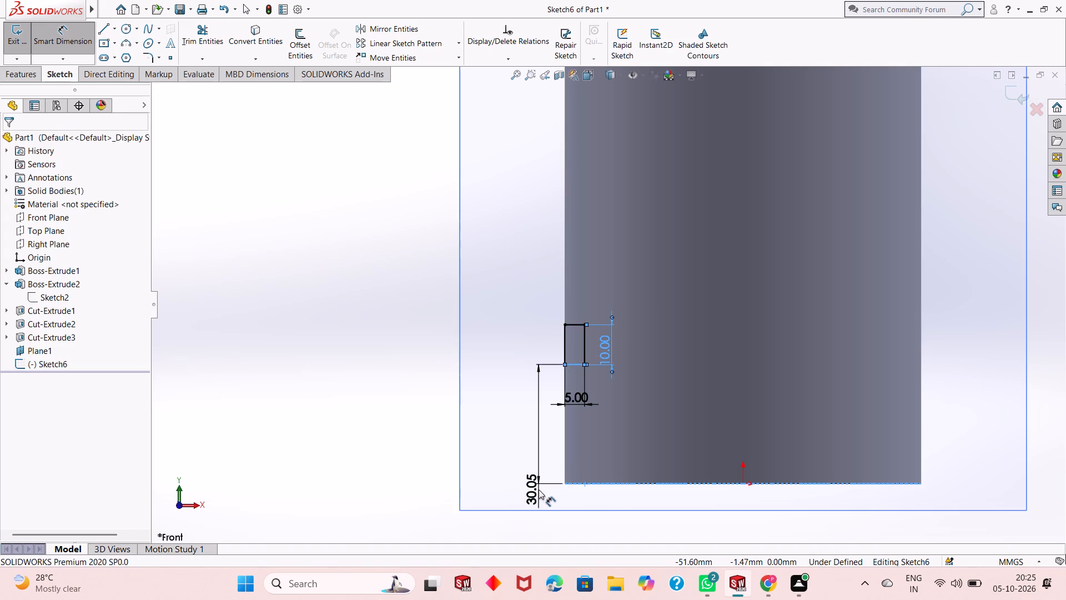
{"action": "type", "text": "25"}
{"action": "key", "text": "Return"}
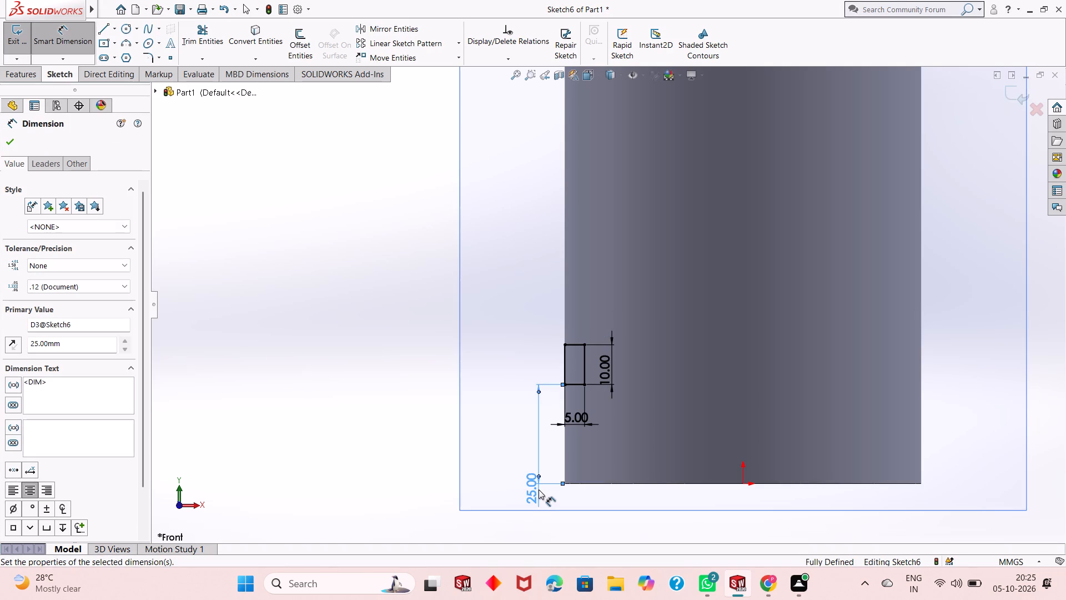
{"action": "key", "text": "Escape"}
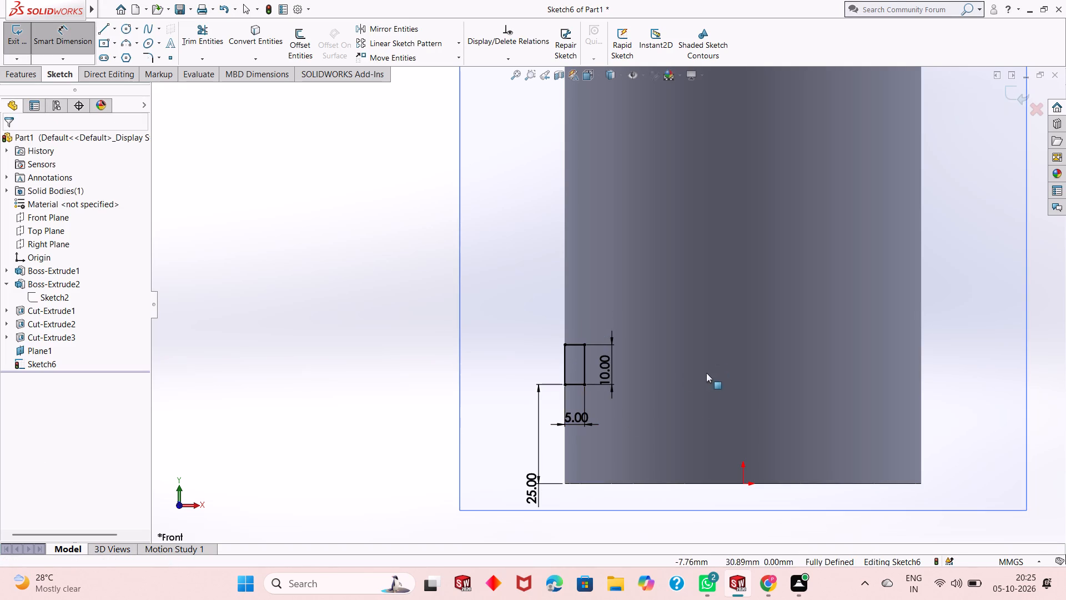
{"action": "key", "text": "Escape"}
Convert the profile's inner vertical line to construction geometry.
{"action": "scroll", "coordinate": [655, 383], "scroll_direction": "down", "scroll_amount": 1}
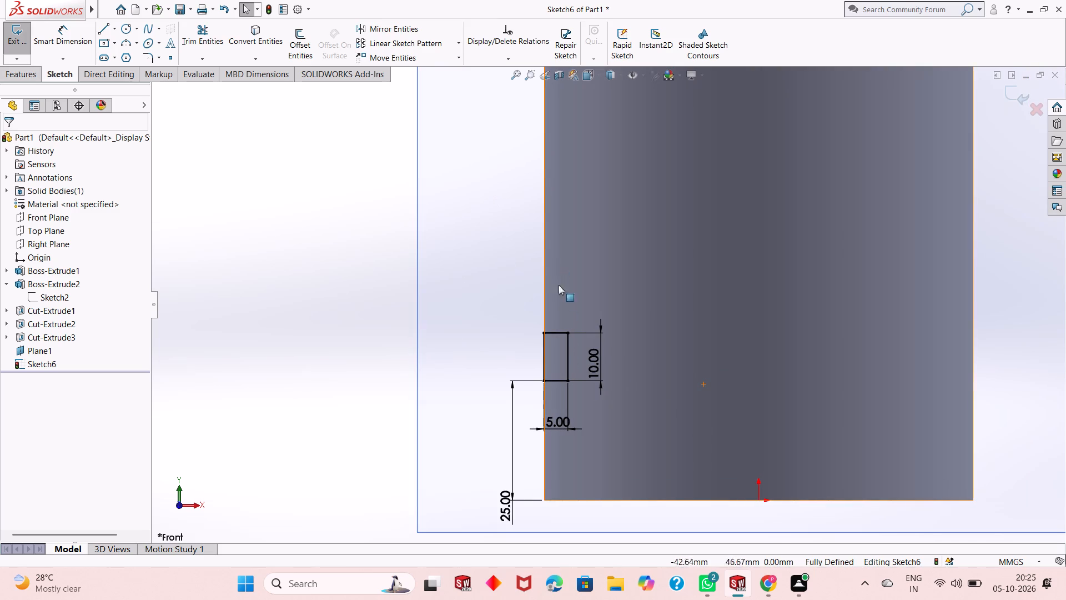
{"action": "left_click", "coordinate": [570, 361]}
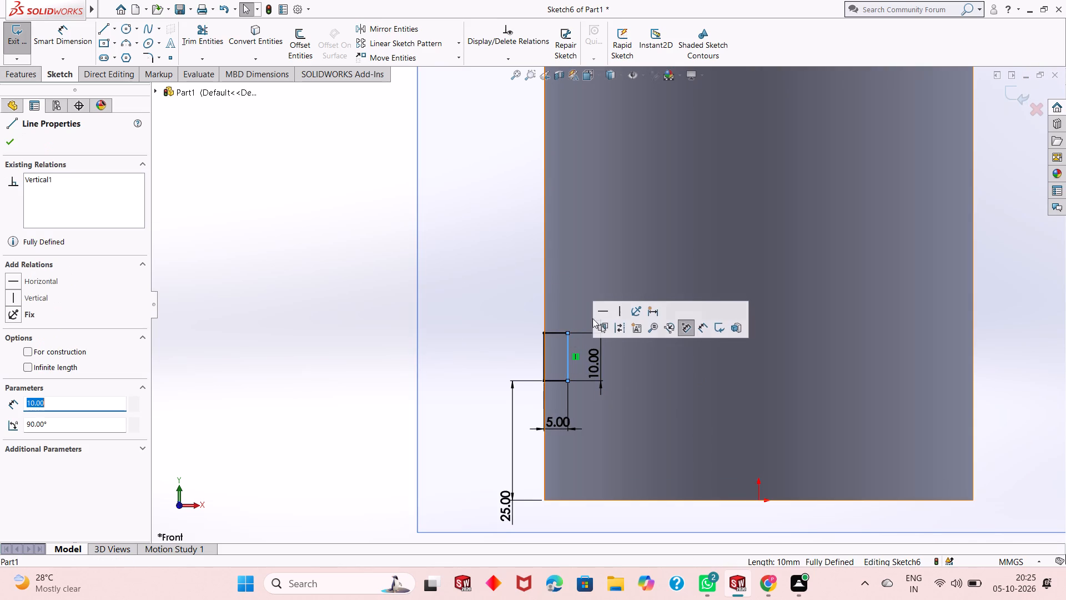
{"action": "left_click", "coordinate": [622, 328]}
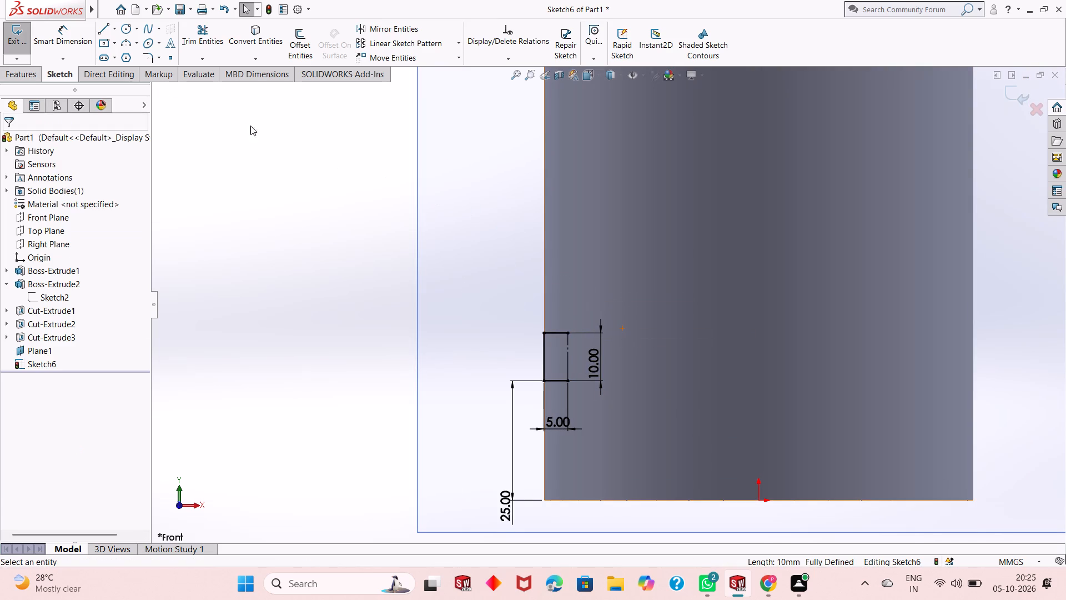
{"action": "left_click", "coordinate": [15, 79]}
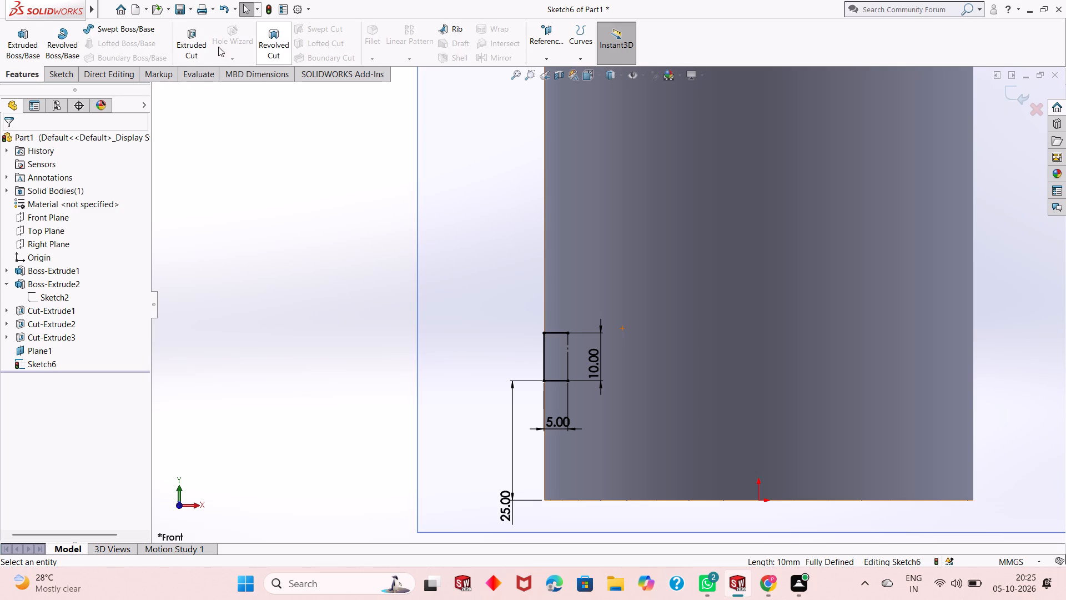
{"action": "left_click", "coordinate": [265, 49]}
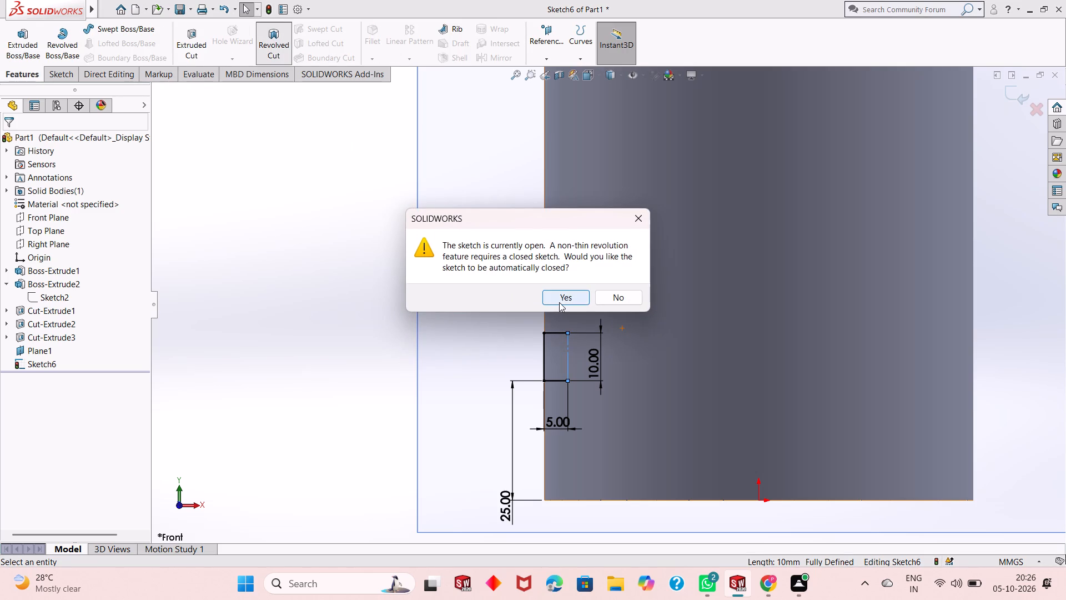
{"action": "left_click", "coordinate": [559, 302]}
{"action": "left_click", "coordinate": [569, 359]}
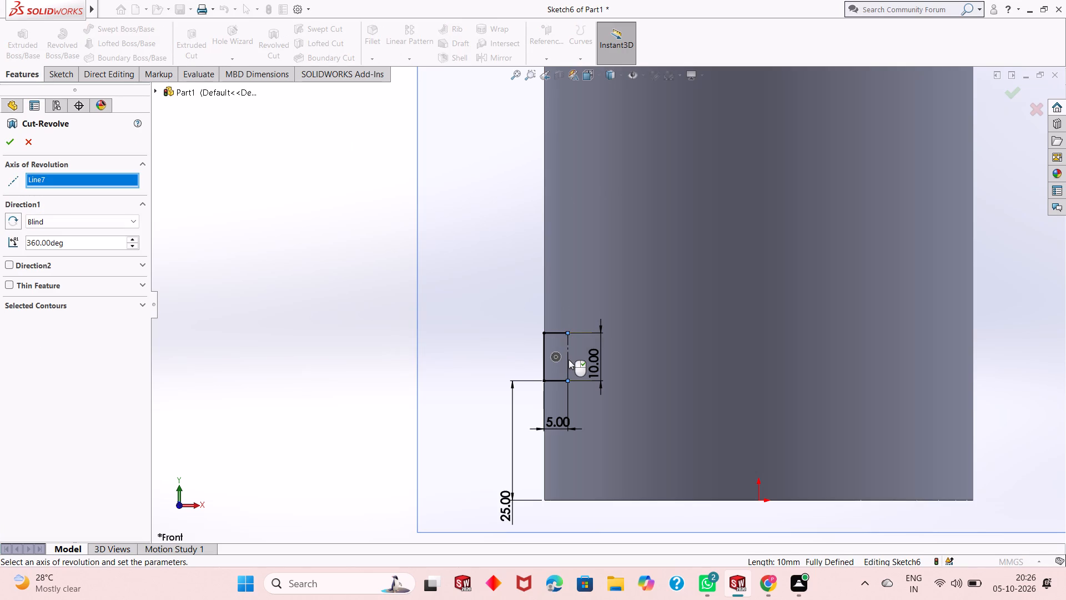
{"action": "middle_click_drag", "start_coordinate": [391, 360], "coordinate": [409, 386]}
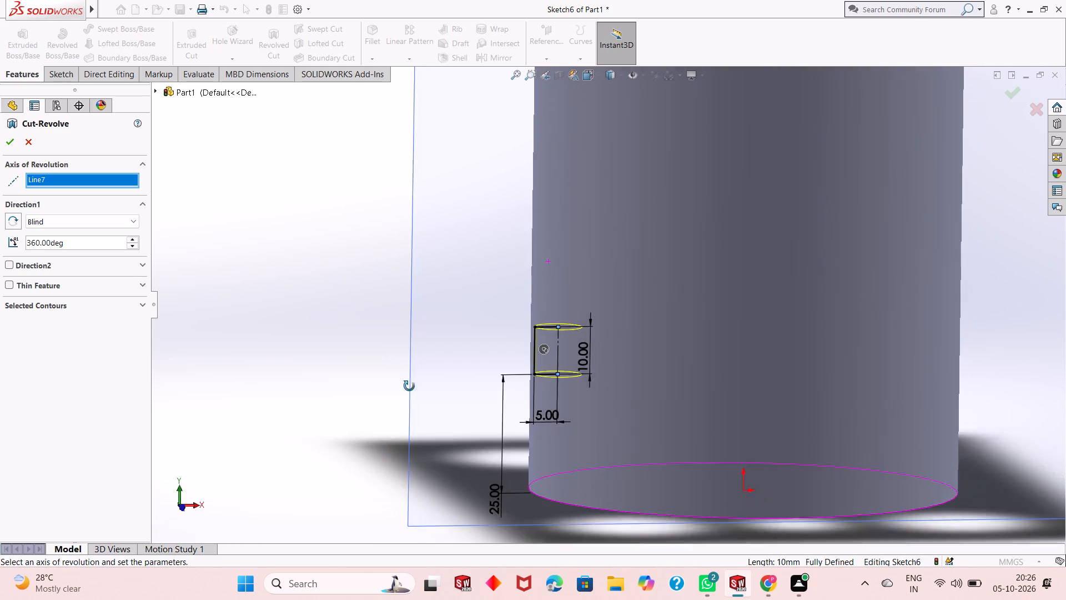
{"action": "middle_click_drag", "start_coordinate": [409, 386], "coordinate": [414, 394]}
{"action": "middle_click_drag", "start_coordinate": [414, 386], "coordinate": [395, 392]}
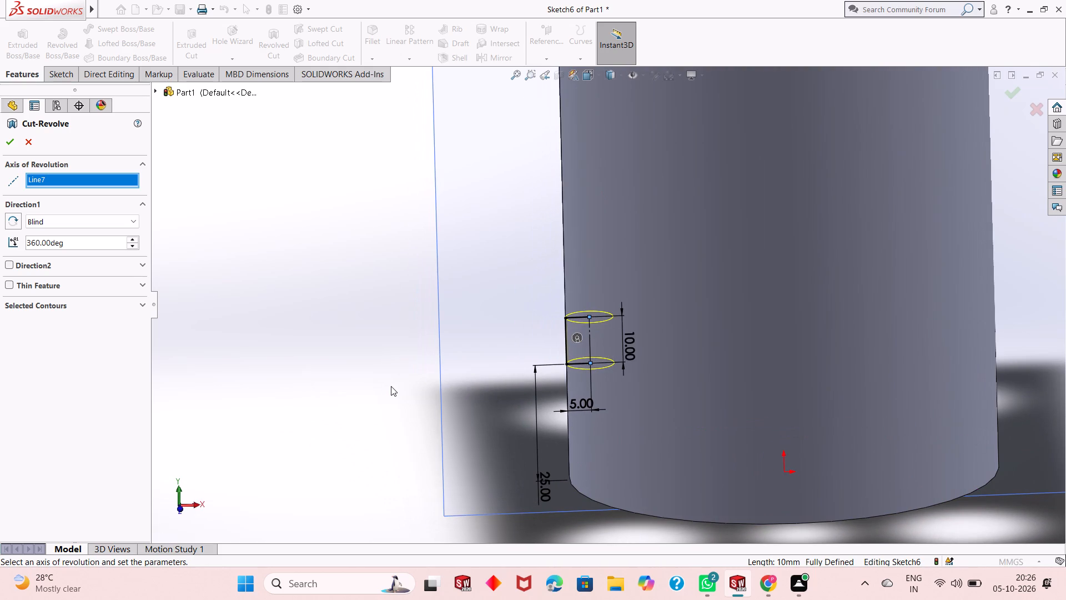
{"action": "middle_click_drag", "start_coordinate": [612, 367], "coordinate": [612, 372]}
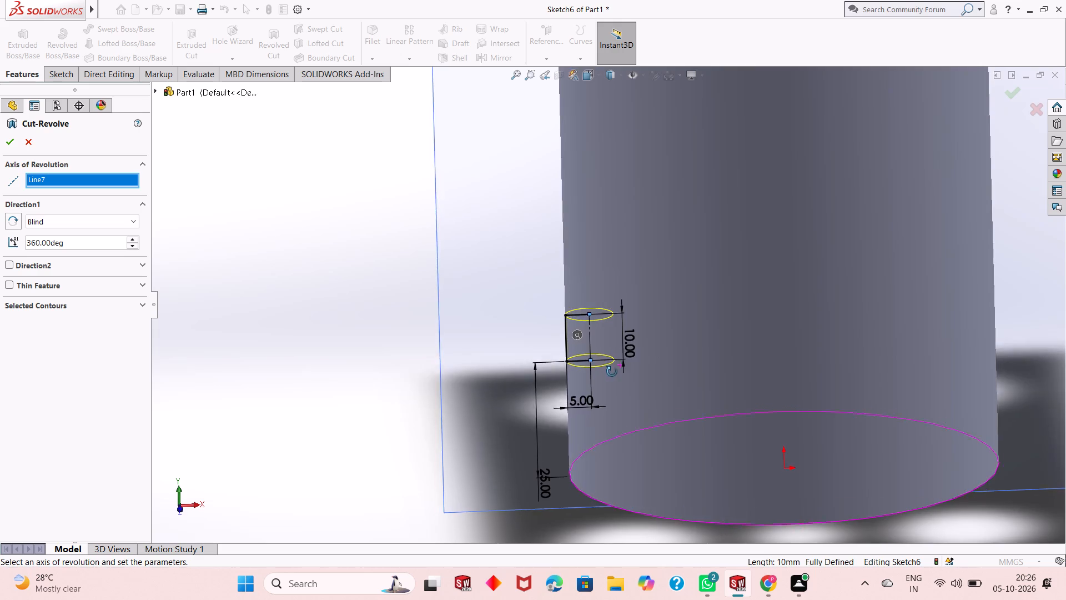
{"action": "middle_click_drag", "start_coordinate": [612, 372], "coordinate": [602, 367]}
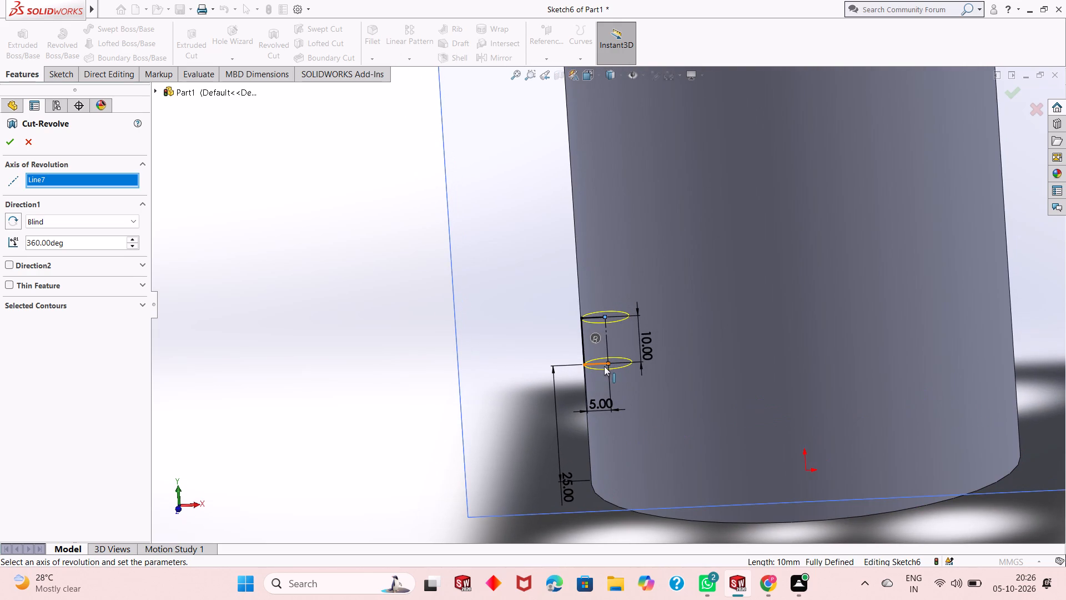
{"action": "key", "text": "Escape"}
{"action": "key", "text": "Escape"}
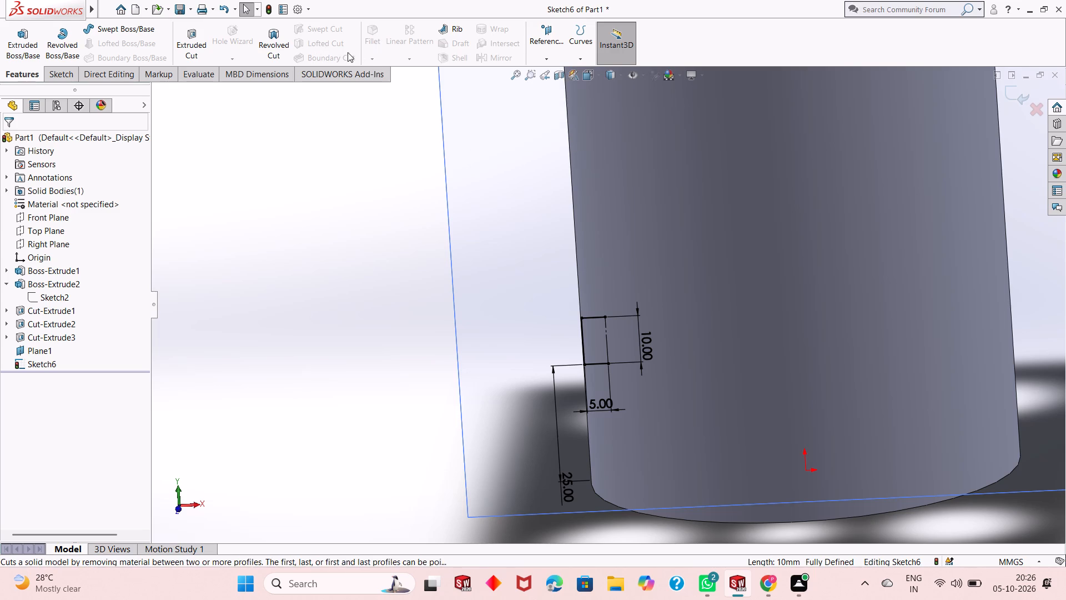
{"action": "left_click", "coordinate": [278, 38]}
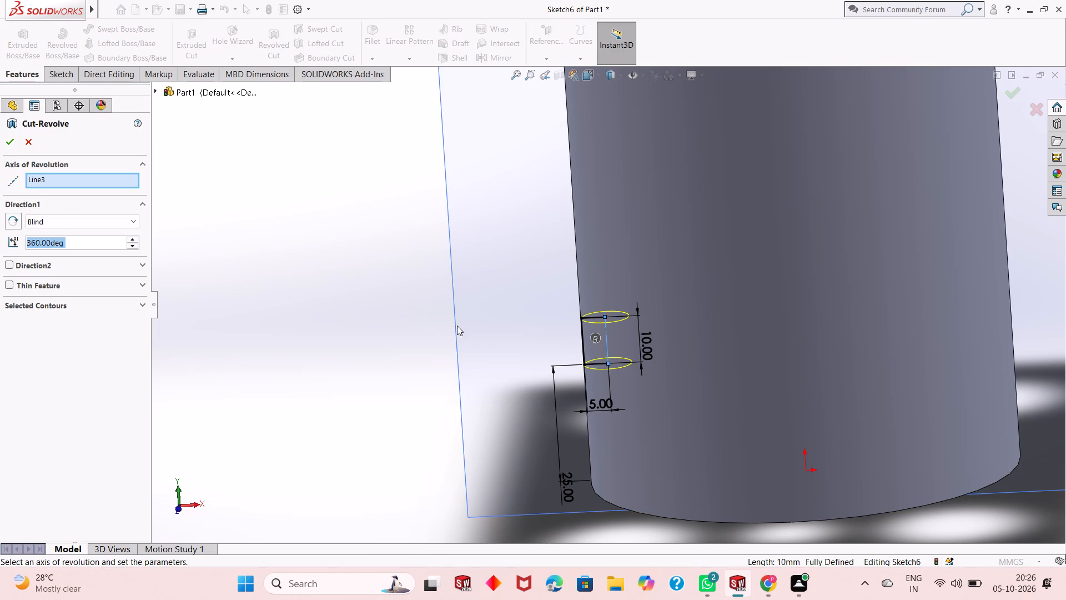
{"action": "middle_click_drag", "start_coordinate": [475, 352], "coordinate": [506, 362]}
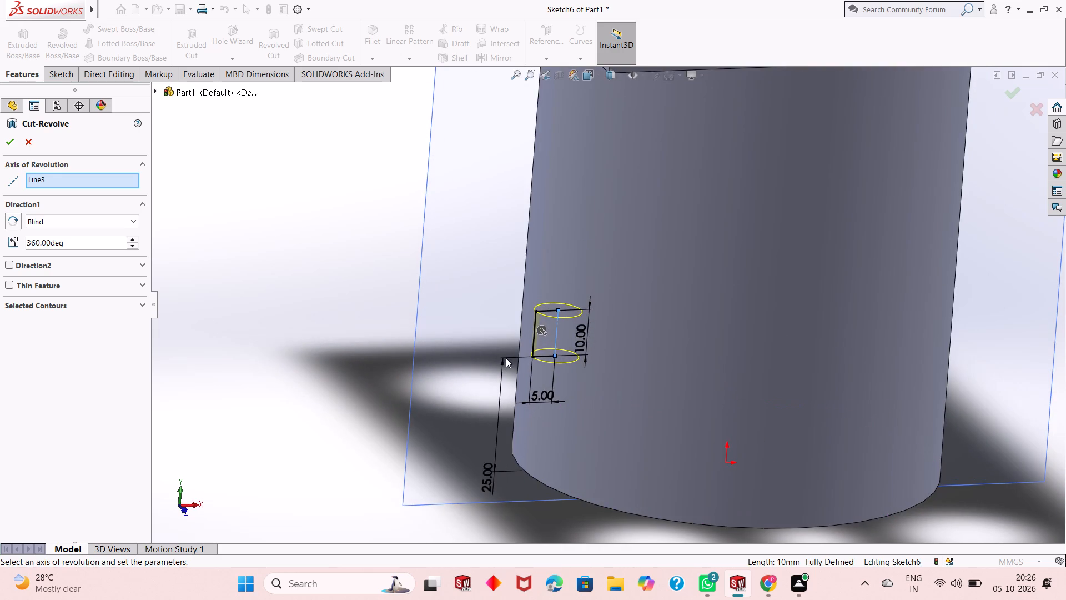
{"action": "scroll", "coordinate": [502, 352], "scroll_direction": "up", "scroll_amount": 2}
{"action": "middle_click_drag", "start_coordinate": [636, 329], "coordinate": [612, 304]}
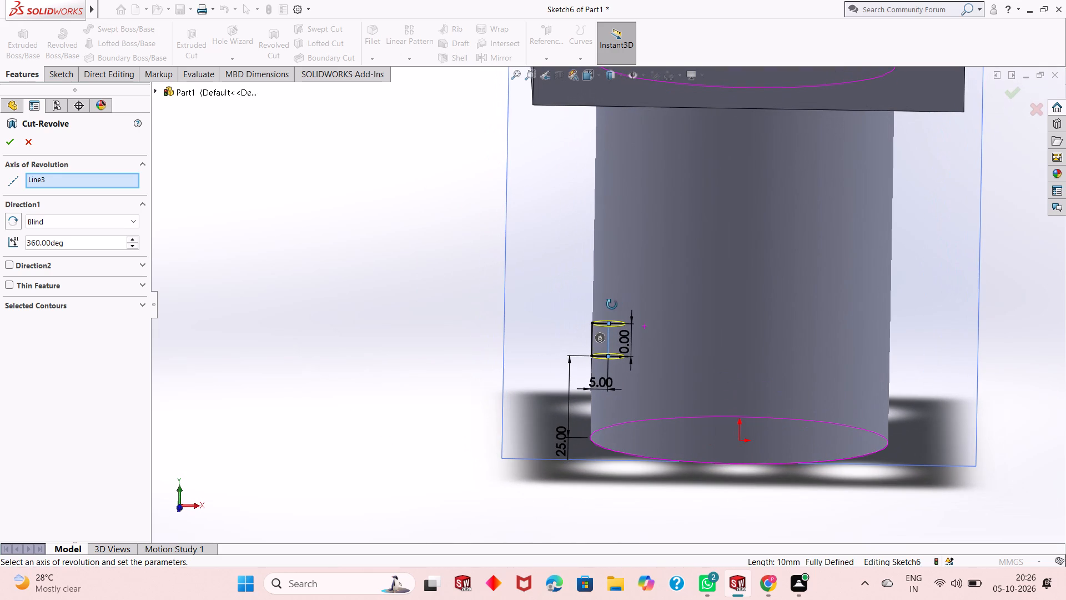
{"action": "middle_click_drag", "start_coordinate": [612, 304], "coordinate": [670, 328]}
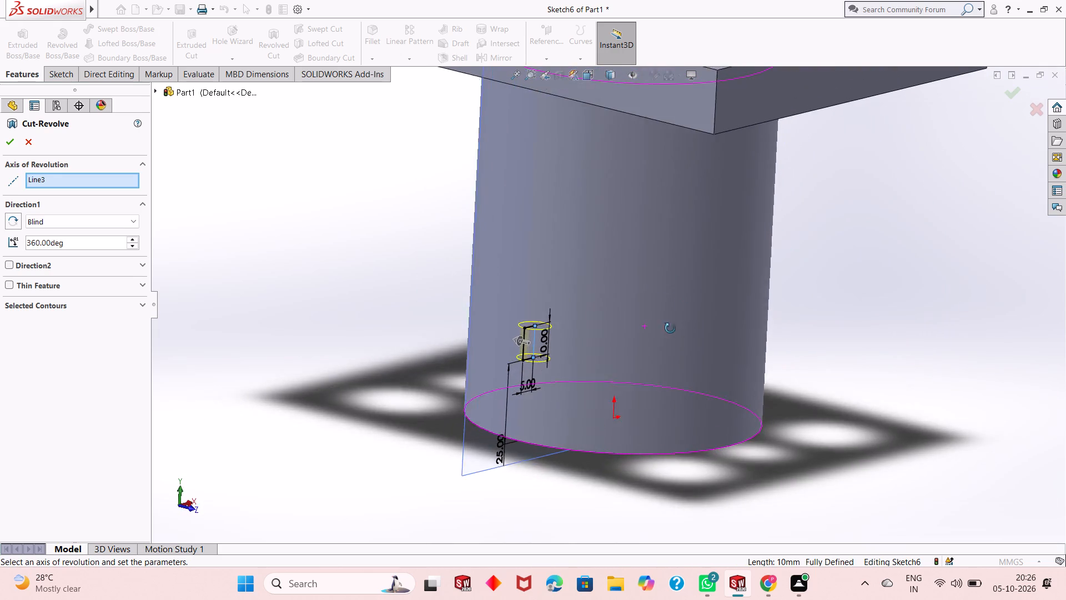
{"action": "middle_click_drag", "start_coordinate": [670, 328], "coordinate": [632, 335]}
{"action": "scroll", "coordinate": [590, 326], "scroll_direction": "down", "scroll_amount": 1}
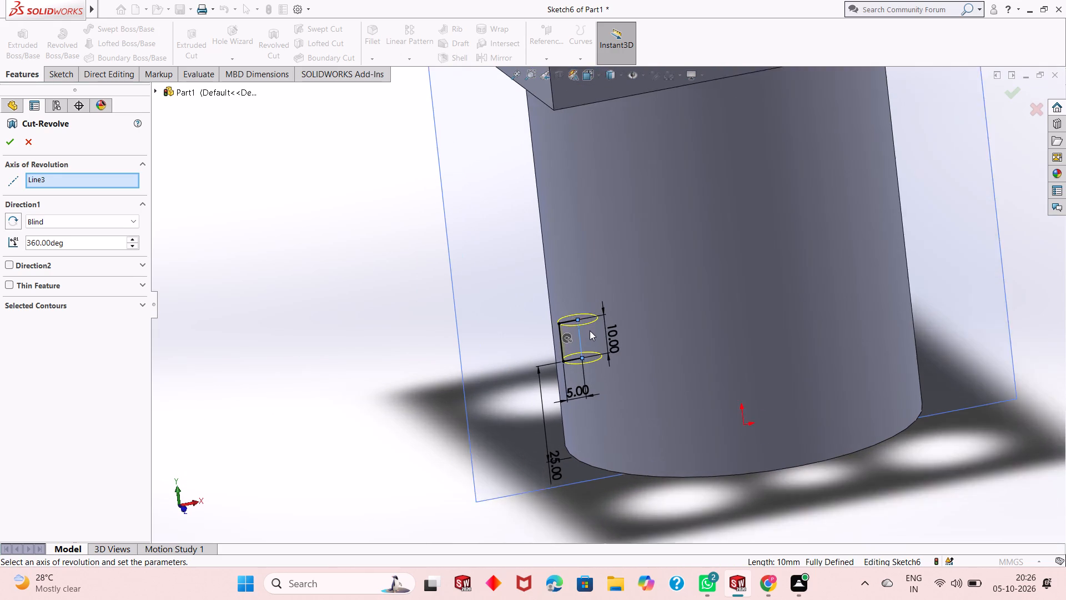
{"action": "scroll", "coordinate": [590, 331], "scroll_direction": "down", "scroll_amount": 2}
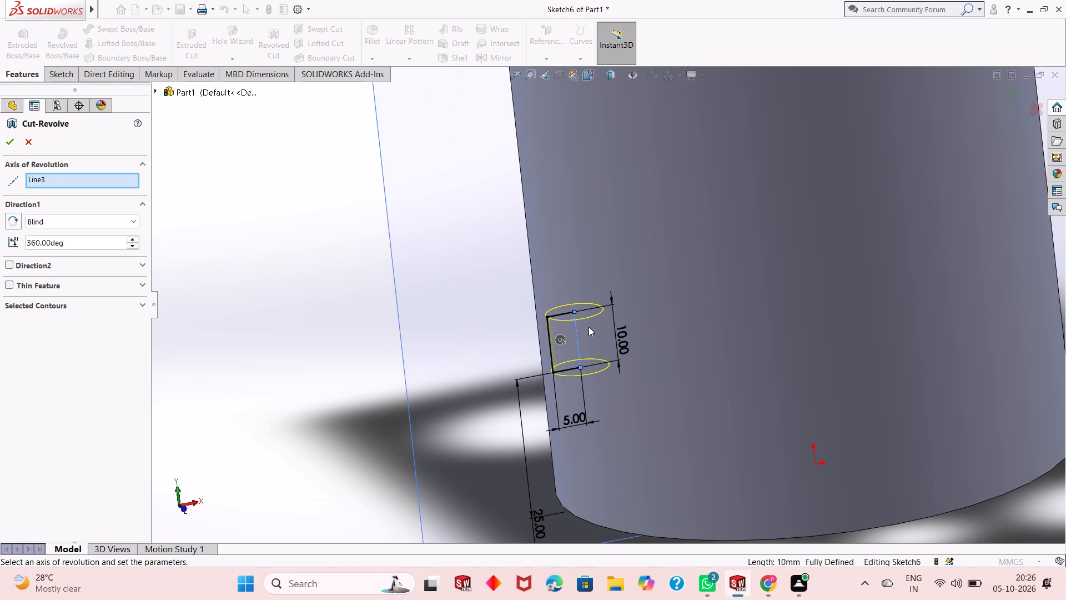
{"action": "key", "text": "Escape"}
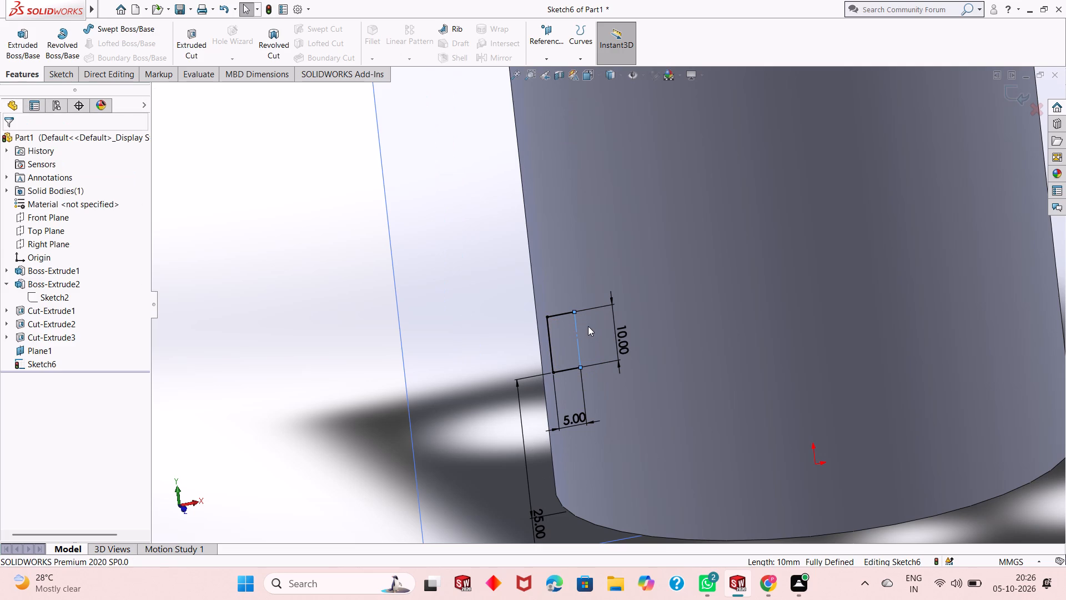
Exit the rectangular profile sketch on the central plane and clear the selection.
{"action": "key", "text": "ctrl+8"}
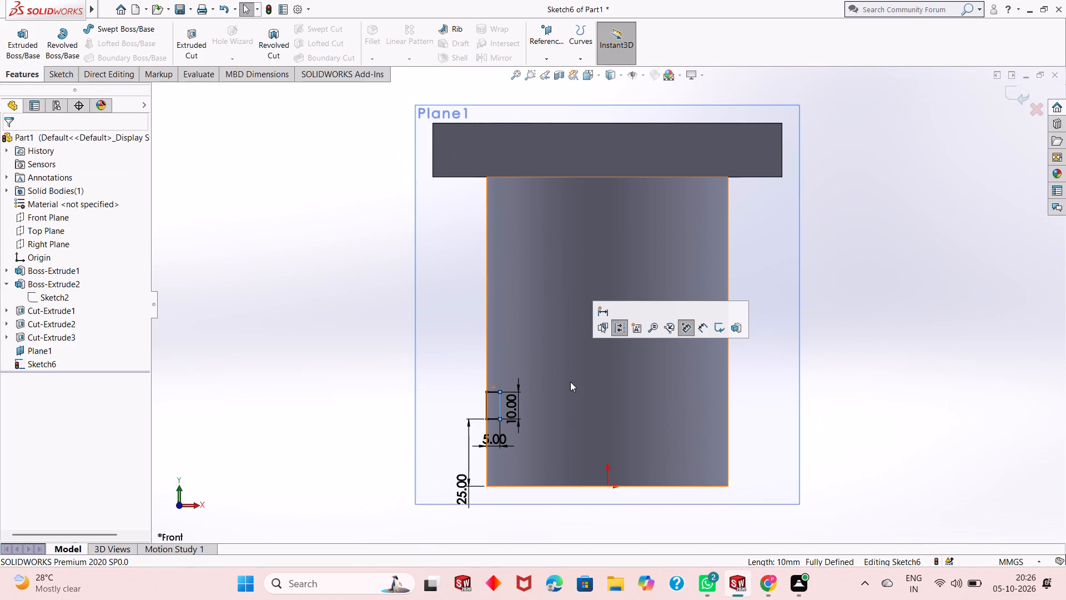
{"action": "scroll", "coordinate": [464, 369], "scroll_direction": "down", "scroll_amount": 4}
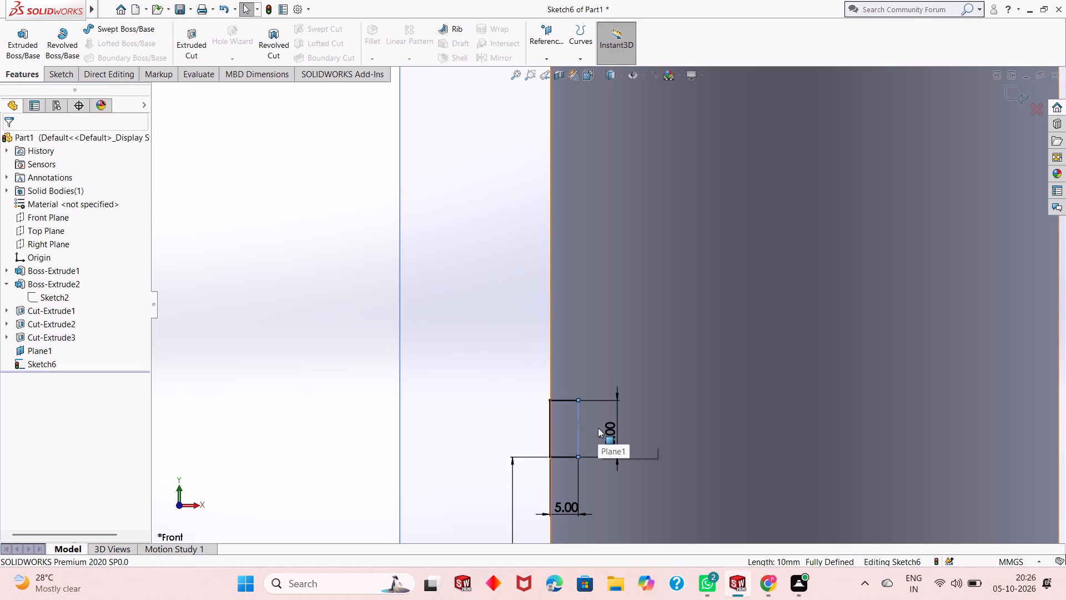
{"action": "key", "text": "Escape"}
{"action": "scroll", "coordinate": [600, 429], "scroll_direction": "up", "scroll_amount": 2}
{"action": "scroll", "coordinate": [624, 383], "scroll_direction": "down", "scroll_amount": 2}
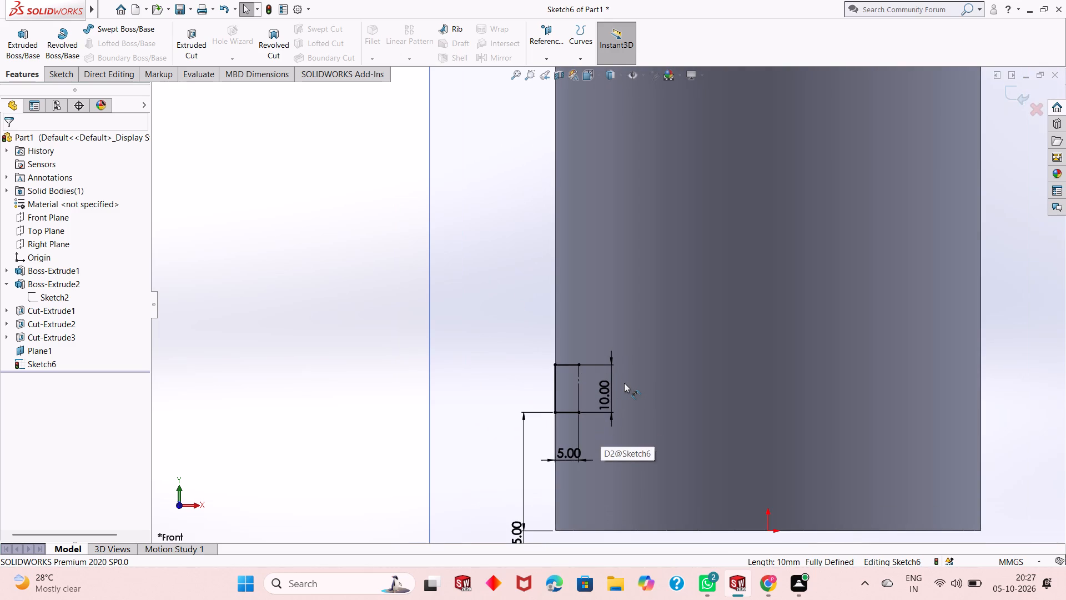
{"action": "scroll", "coordinate": [495, 412], "scroll_direction": "up", "scroll_amount": 2}
{"action": "middle_click_drag", "start_coordinate": [424, 393], "coordinate": [434, 424]}
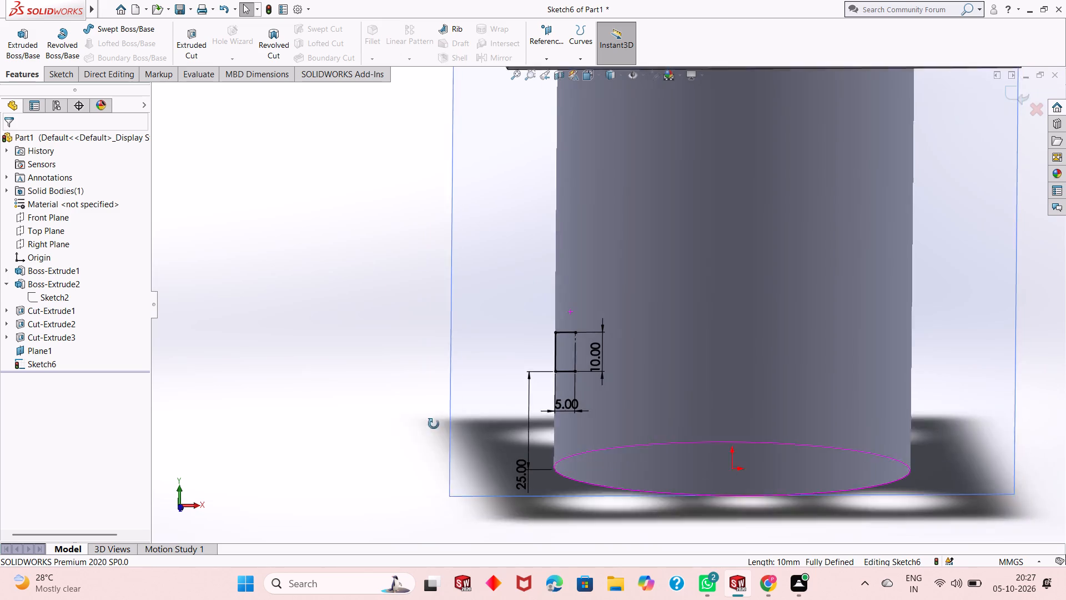
{"action": "middle_click_drag", "start_coordinate": [434, 424], "coordinate": [442, 438]}
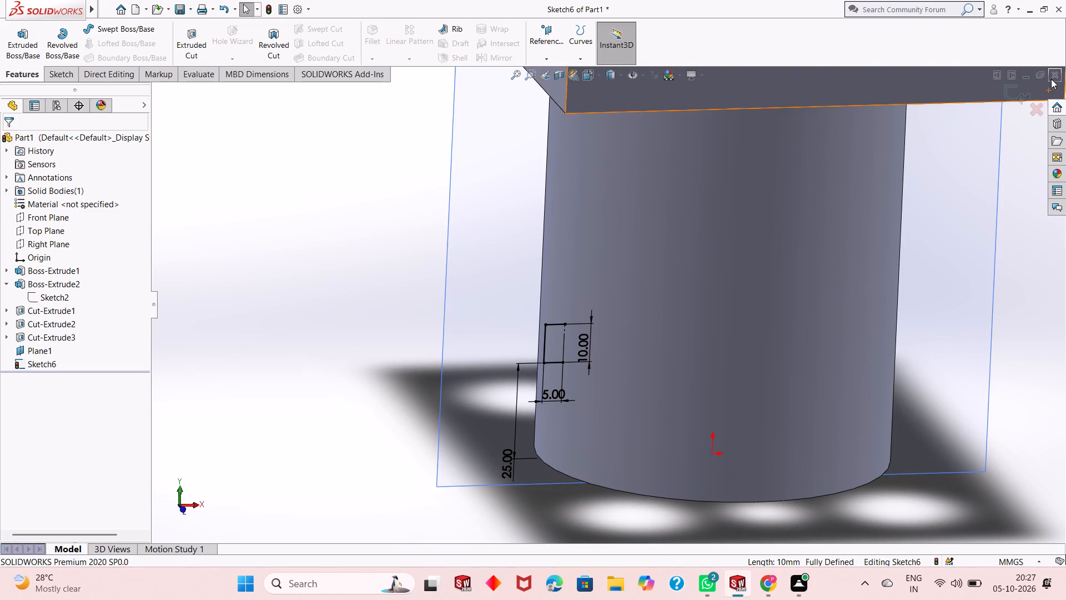
{"action": "left_click", "coordinate": [1013, 93]}
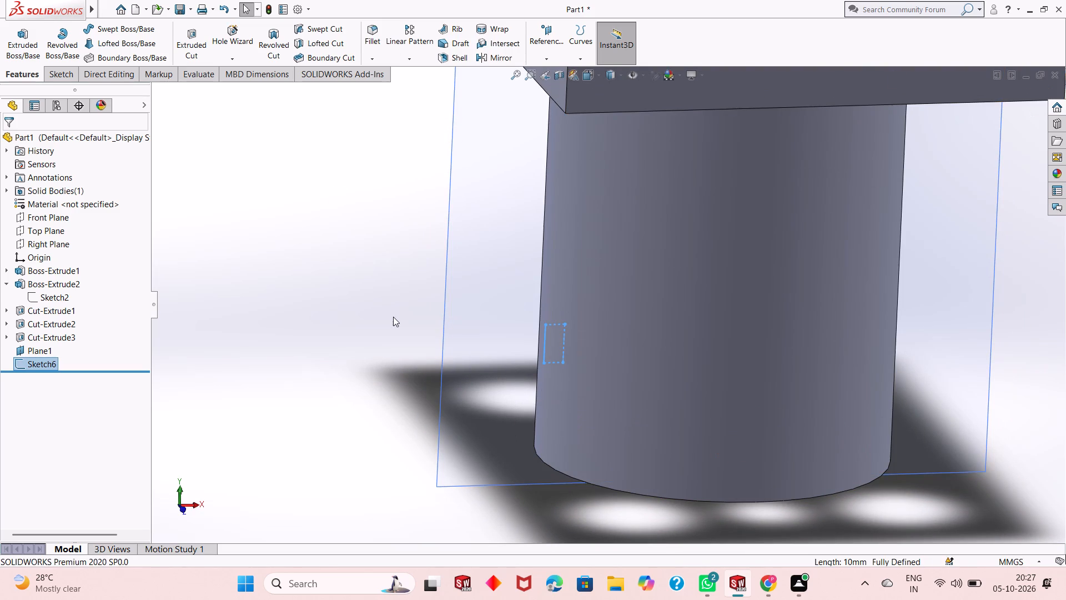
{"action": "left_click", "coordinate": [214, 149]}
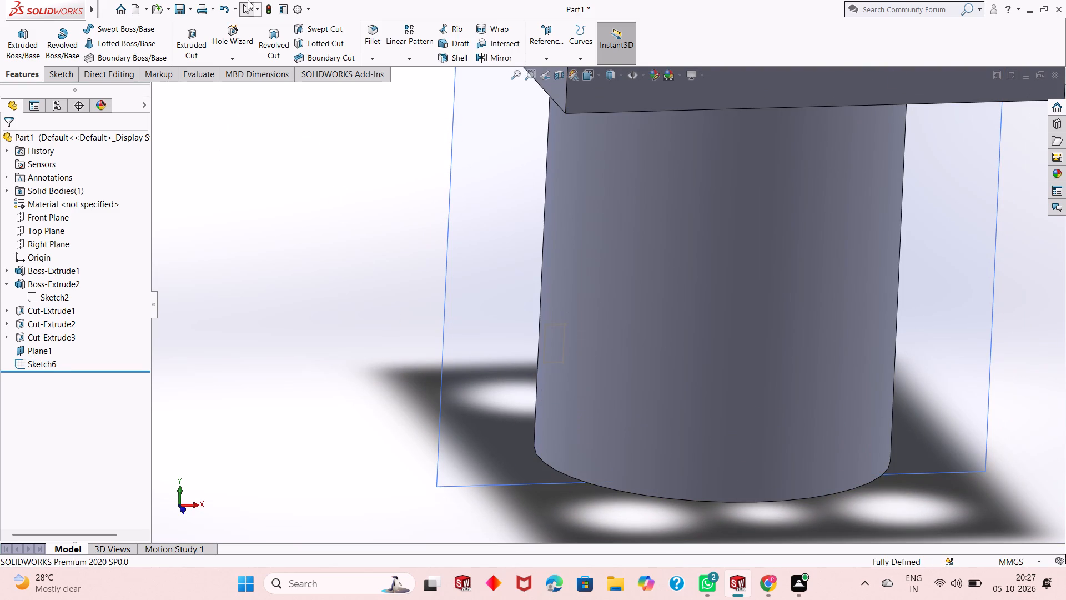
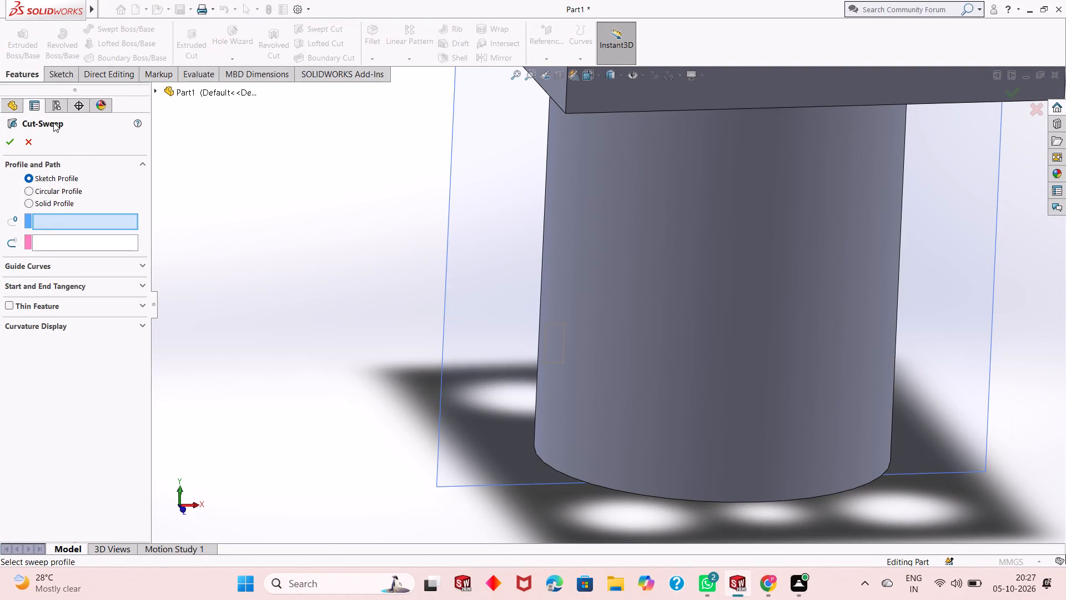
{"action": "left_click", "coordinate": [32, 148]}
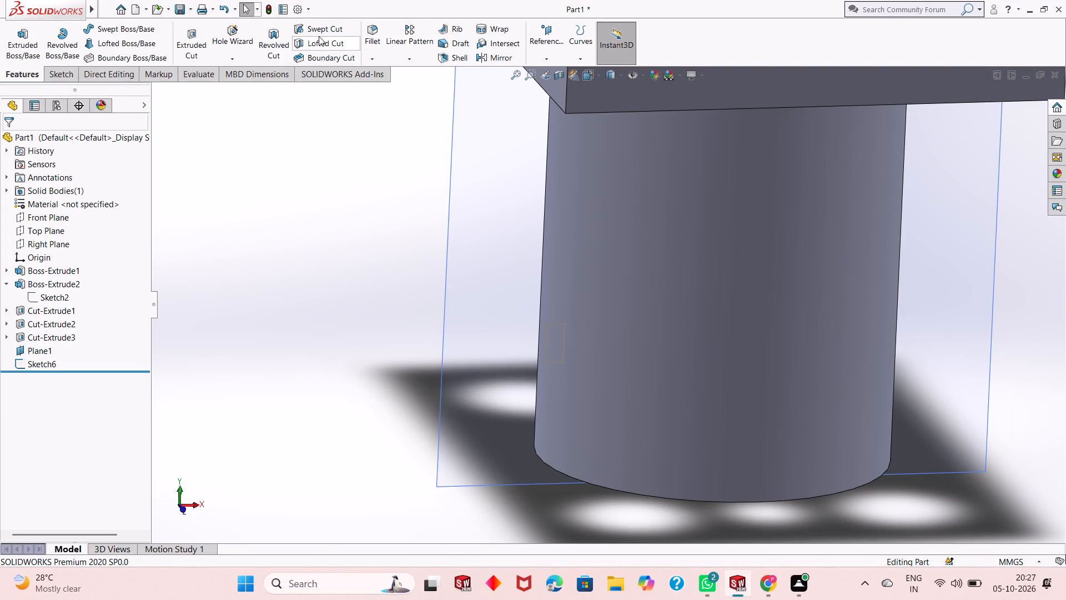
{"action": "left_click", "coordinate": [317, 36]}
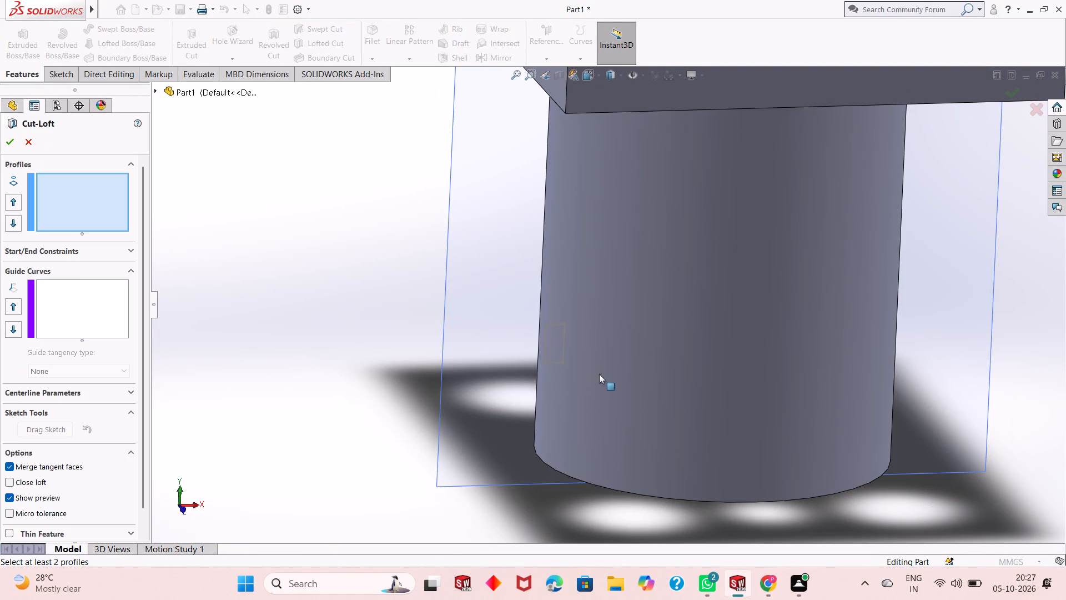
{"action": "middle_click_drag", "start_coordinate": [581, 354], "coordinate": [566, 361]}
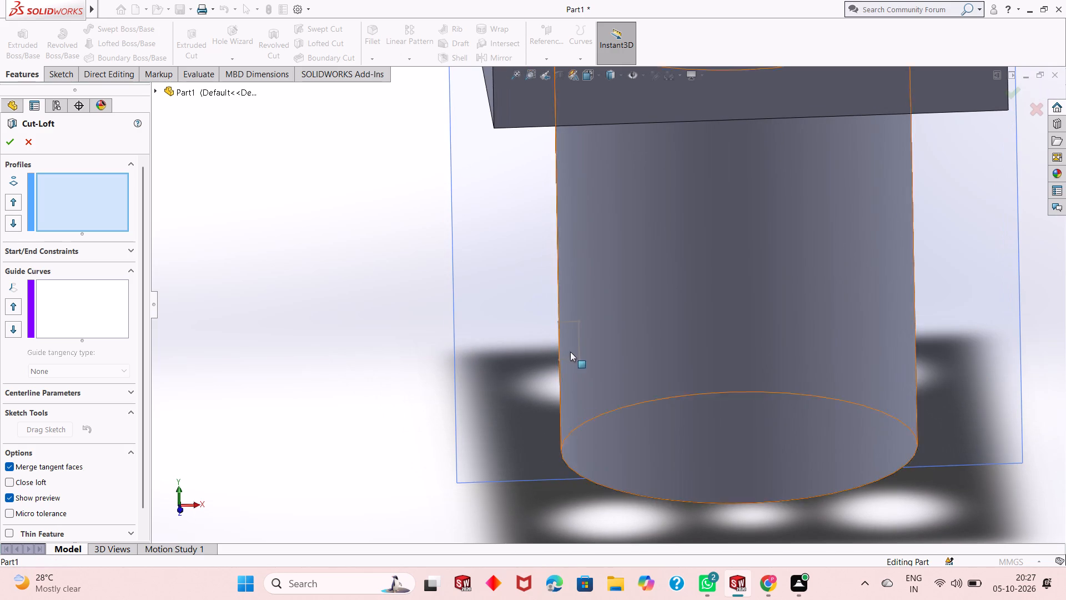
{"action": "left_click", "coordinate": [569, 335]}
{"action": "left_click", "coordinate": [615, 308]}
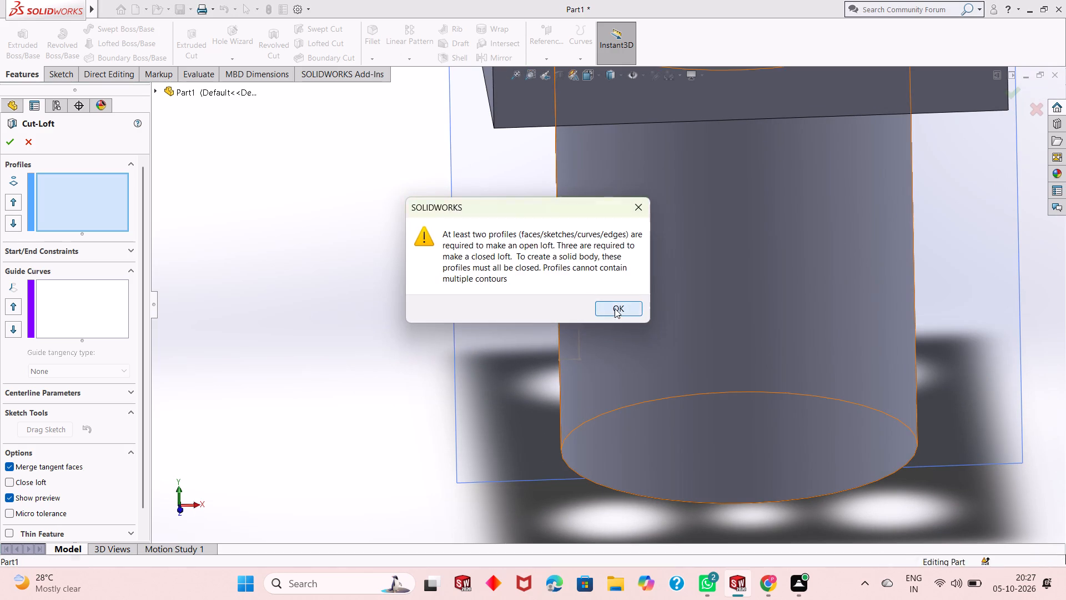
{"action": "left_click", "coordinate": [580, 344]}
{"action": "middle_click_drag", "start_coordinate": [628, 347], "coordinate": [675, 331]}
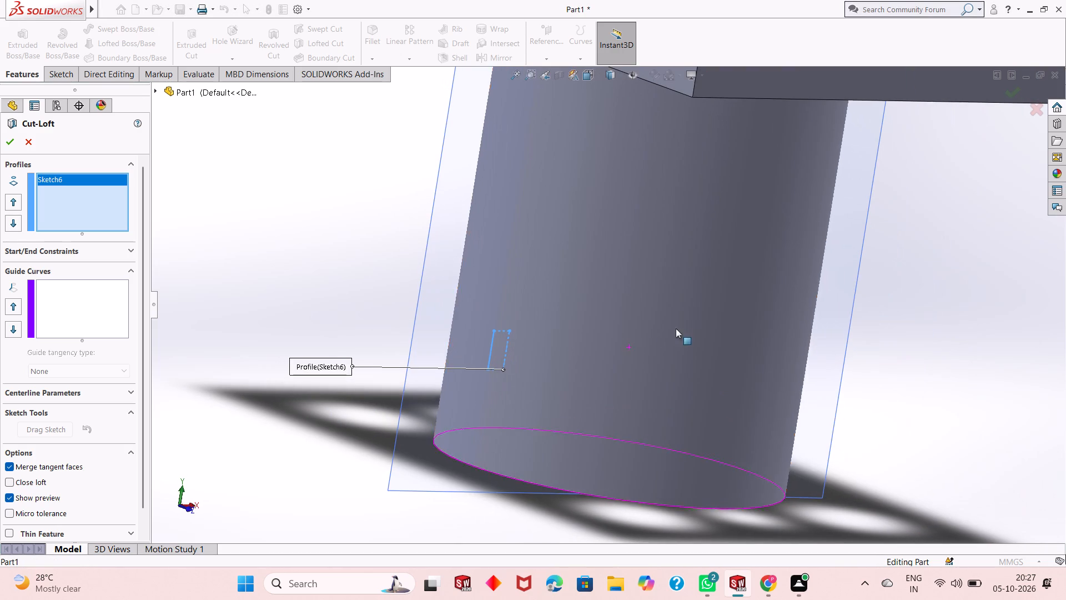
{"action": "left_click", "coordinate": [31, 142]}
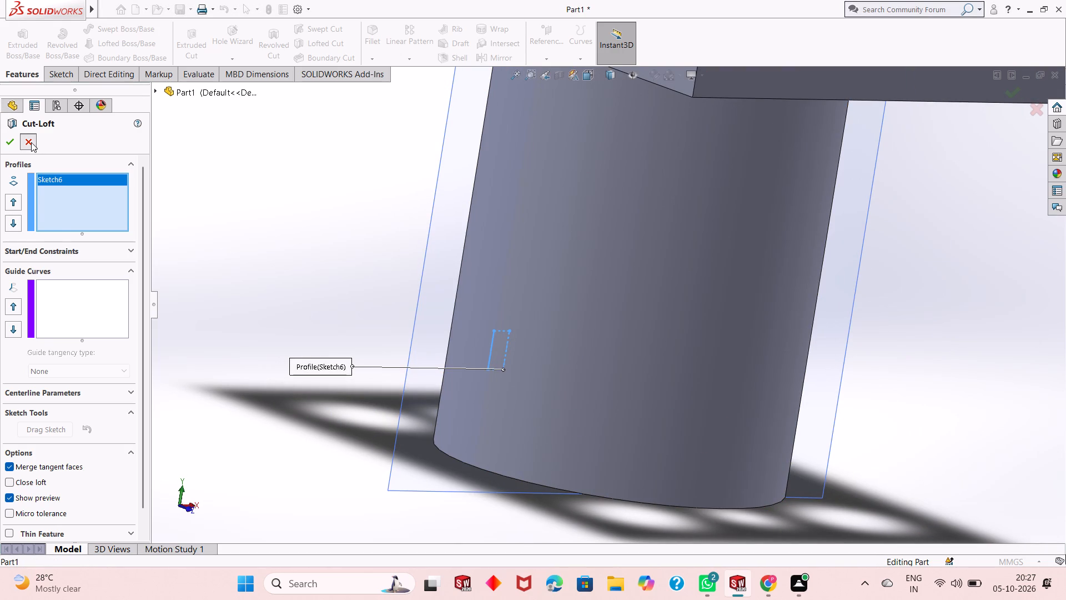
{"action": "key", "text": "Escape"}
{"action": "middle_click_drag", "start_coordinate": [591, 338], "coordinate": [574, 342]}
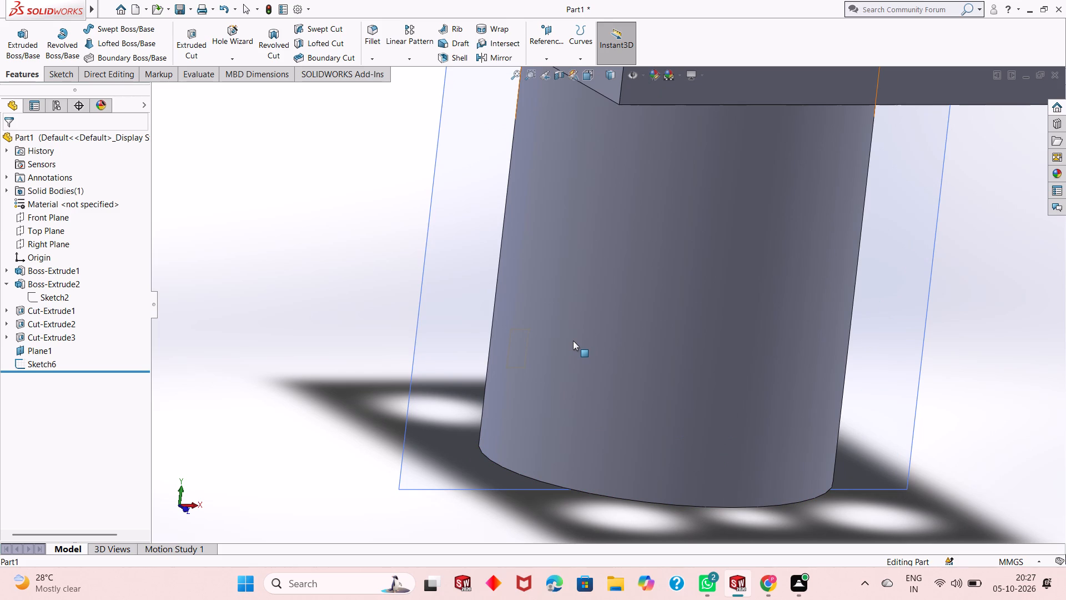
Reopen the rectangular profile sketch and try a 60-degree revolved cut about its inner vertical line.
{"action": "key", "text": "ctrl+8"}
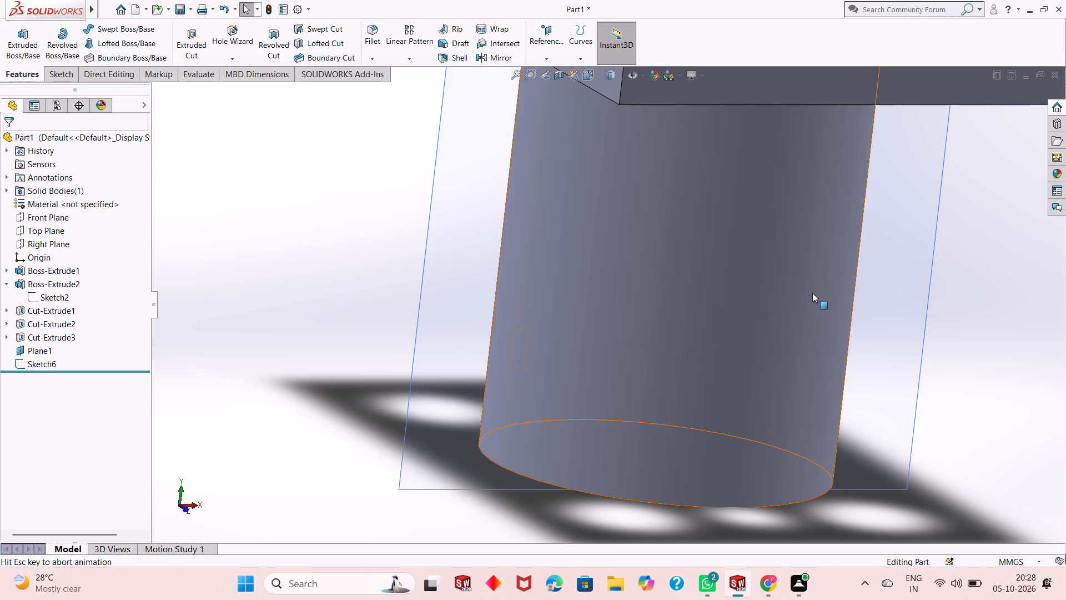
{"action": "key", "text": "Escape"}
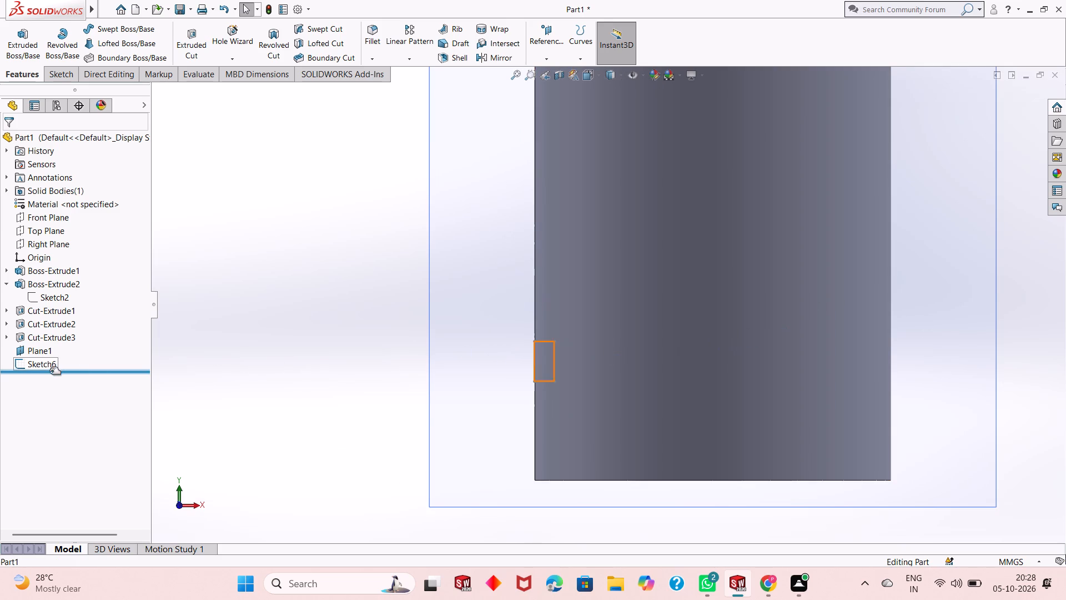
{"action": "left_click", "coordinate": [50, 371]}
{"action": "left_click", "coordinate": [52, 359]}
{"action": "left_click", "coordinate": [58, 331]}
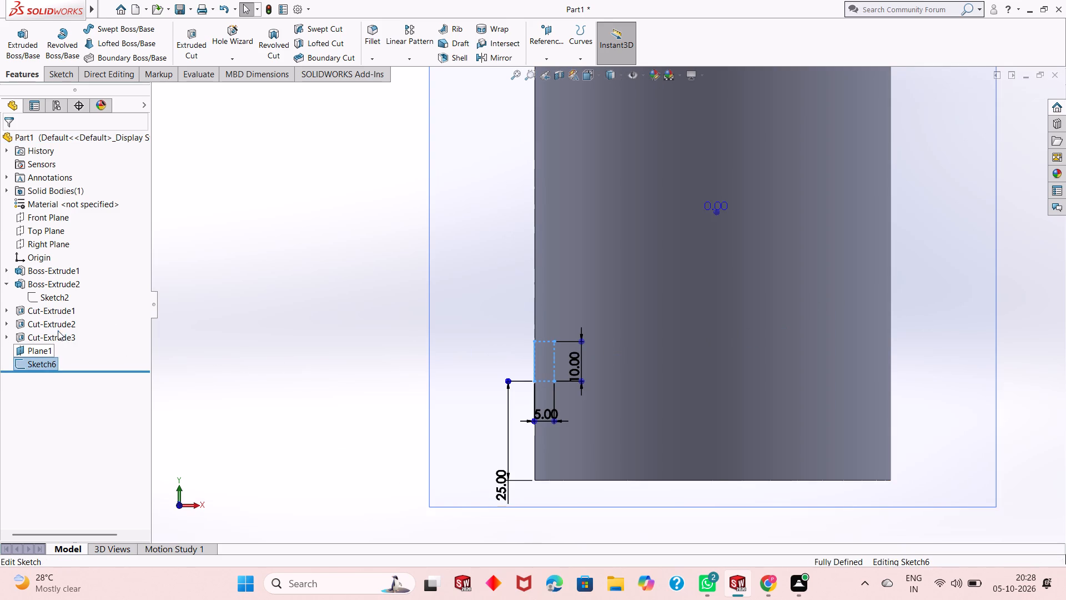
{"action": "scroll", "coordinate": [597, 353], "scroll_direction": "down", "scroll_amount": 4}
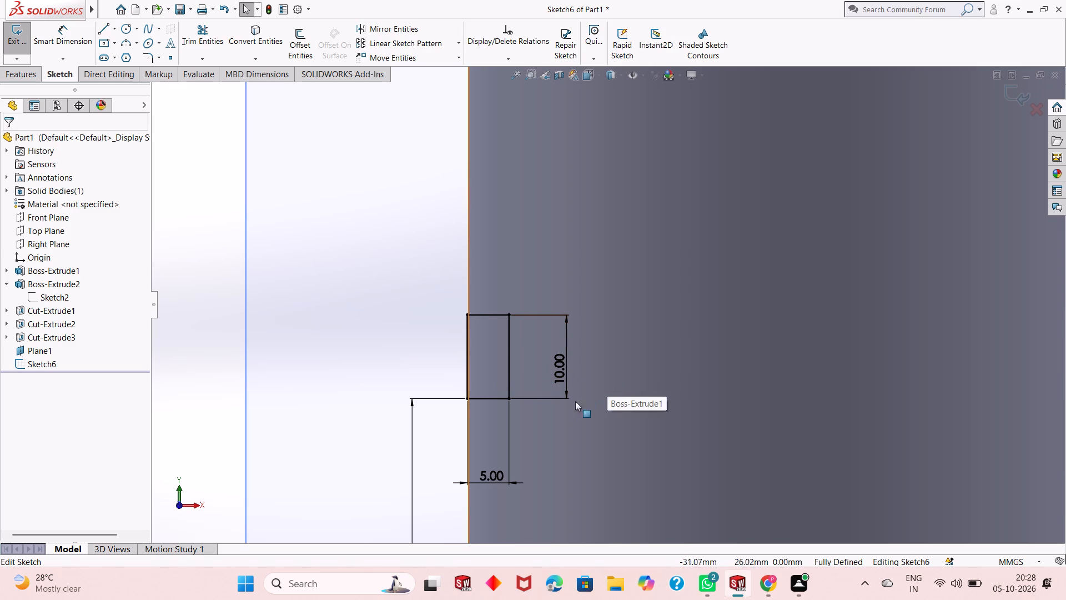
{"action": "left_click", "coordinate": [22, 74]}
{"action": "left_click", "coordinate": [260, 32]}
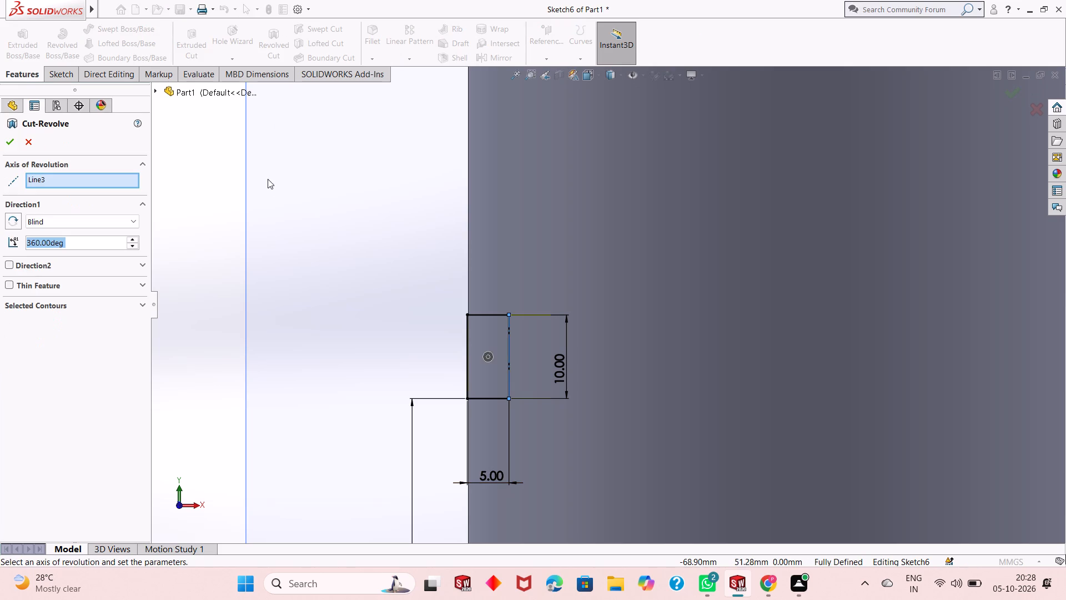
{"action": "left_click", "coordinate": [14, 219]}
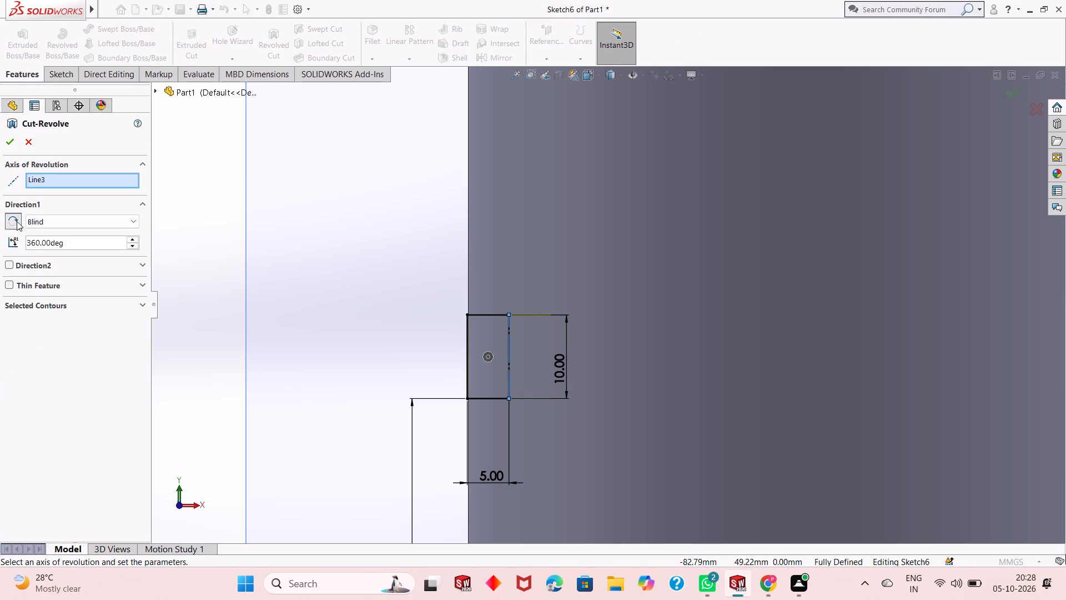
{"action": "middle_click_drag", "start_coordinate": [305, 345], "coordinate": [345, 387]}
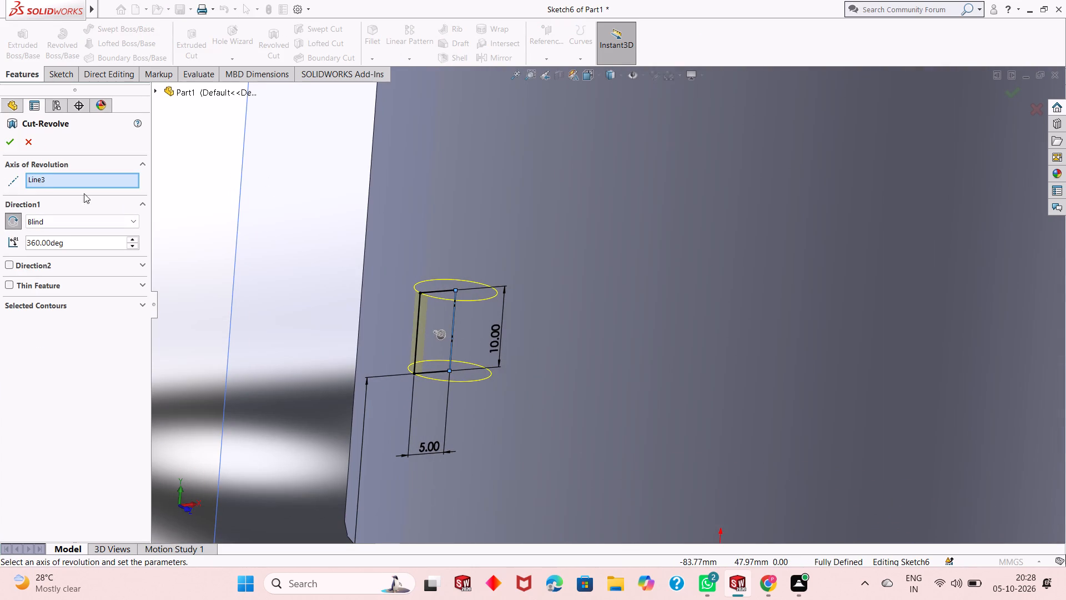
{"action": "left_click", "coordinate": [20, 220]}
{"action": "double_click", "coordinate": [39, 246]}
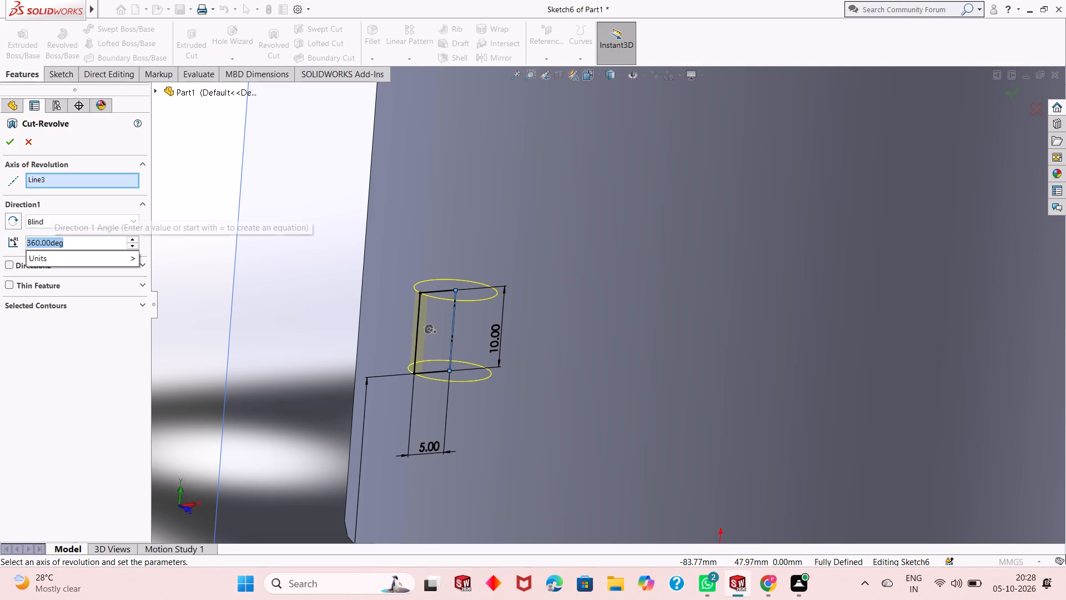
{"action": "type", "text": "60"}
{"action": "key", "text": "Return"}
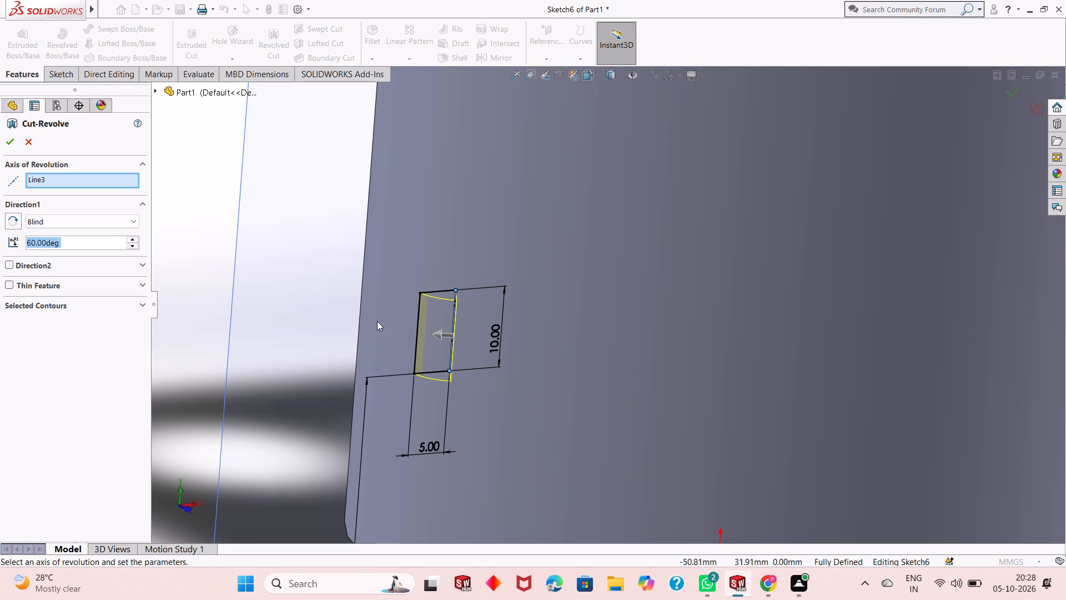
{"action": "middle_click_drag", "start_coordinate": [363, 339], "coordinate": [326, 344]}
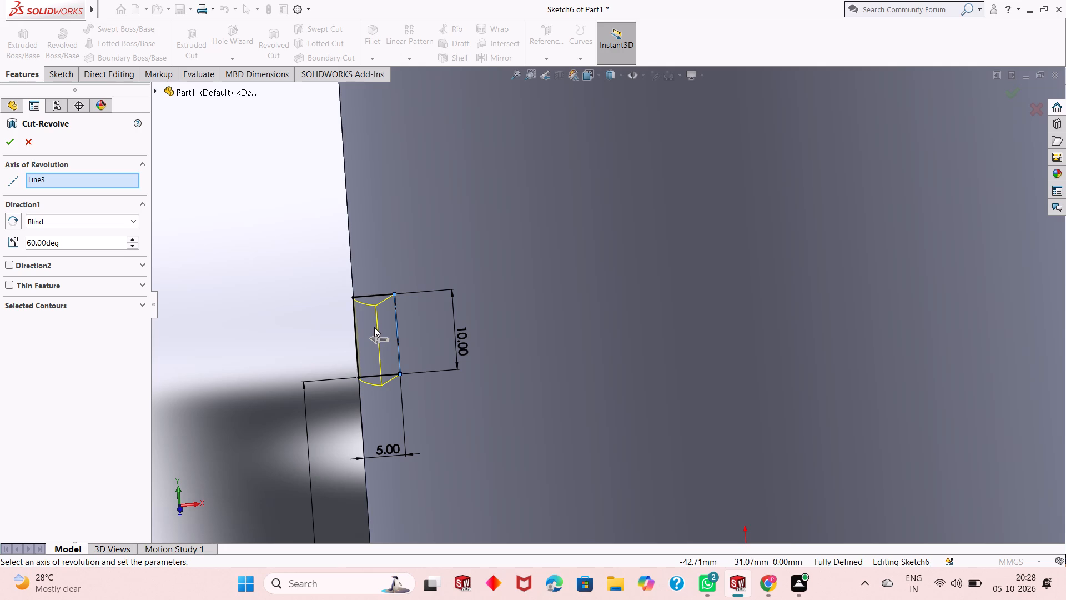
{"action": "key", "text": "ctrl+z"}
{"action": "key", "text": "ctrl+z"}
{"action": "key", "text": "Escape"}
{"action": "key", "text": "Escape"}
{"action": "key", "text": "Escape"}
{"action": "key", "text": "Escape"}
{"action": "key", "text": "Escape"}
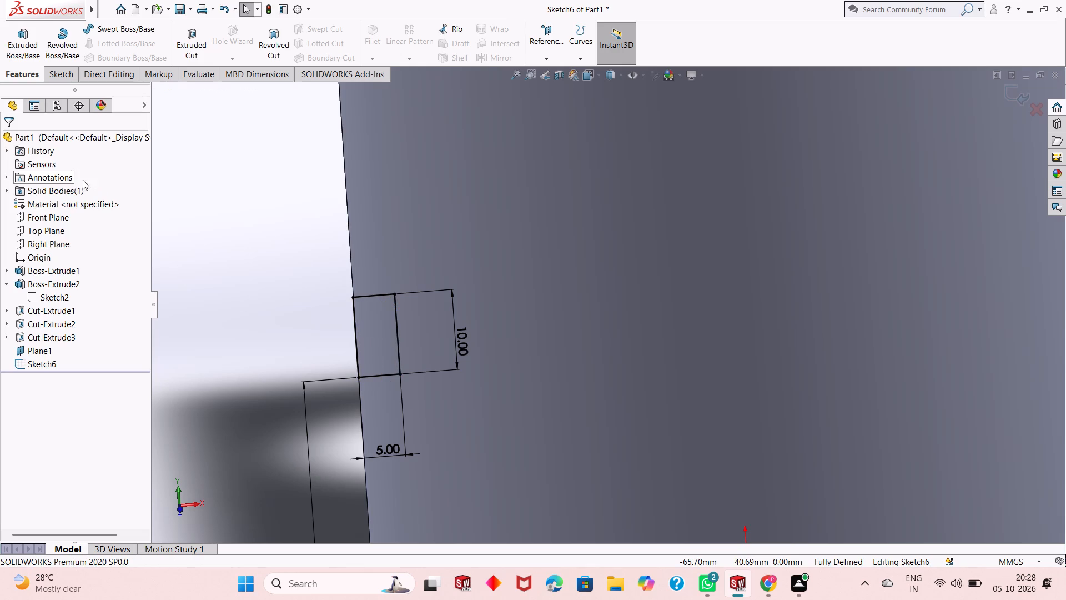
Examine the rectangular profile's placement on the cylinder and the part's underside from several angles.
{"action": "scroll", "coordinate": [405, 292], "scroll_direction": "up", "scroll_amount": 3}
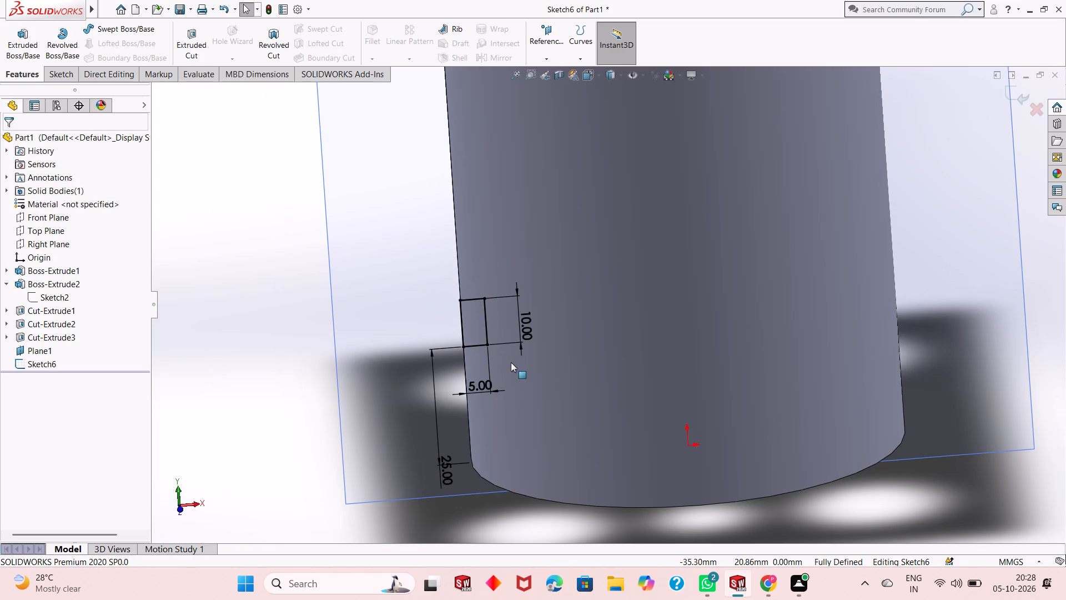
{"action": "middle_click_drag", "start_coordinate": [571, 333], "coordinate": [607, 338]}
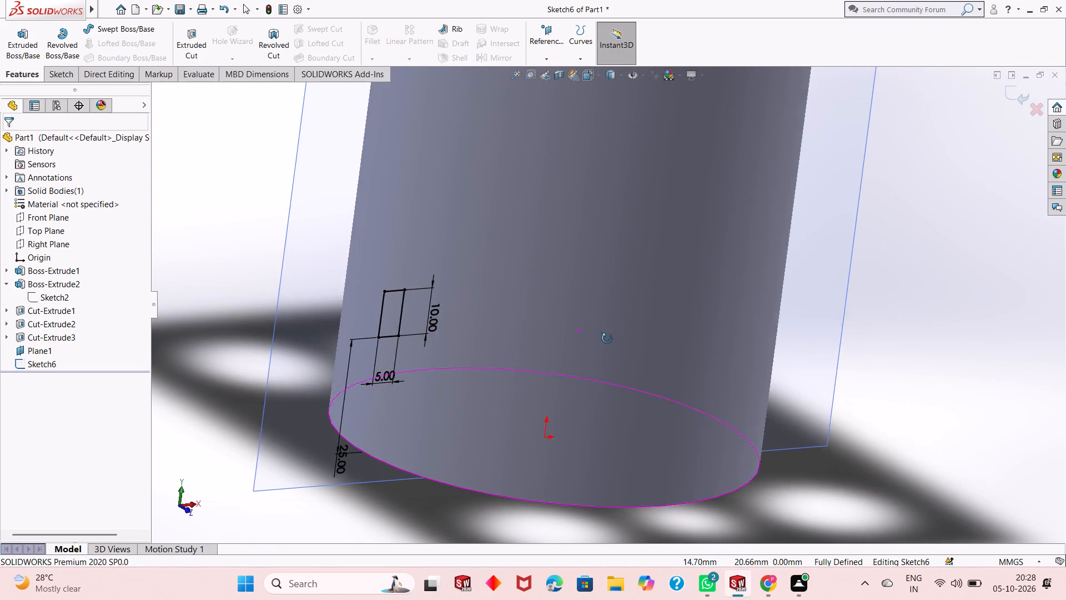
{"action": "middle_click_drag", "start_coordinate": [607, 338], "coordinate": [585, 340]}
{"action": "scroll", "coordinate": [585, 333], "scroll_direction": "up", "scroll_amount": 1}
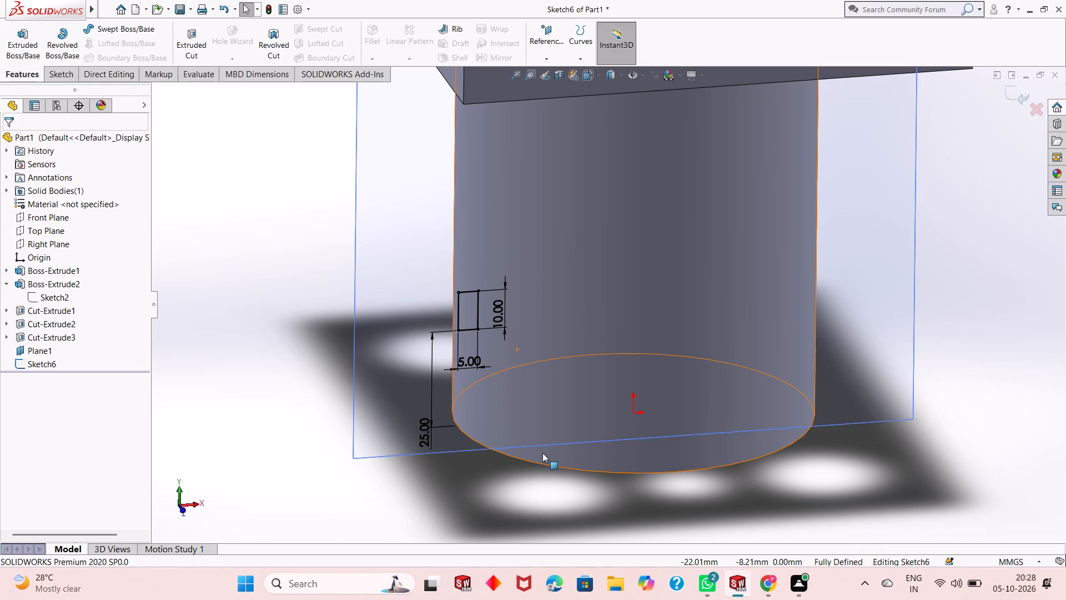
{"action": "middle_click_drag", "start_coordinate": [619, 392], "coordinate": [602, 405]}
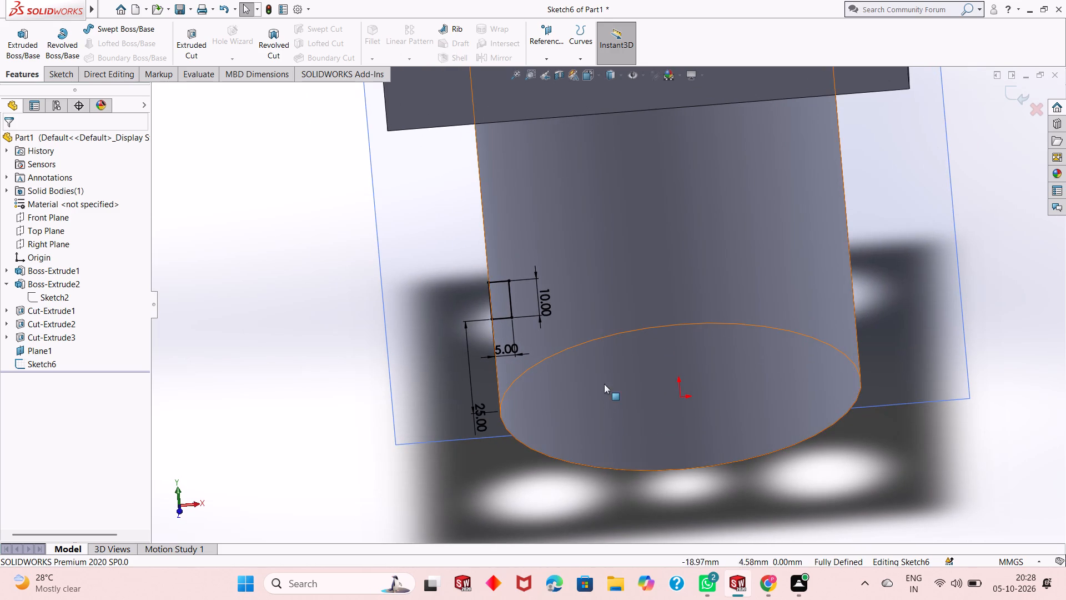
{"action": "middle_click_drag", "start_coordinate": [610, 375], "coordinate": [613, 292]}
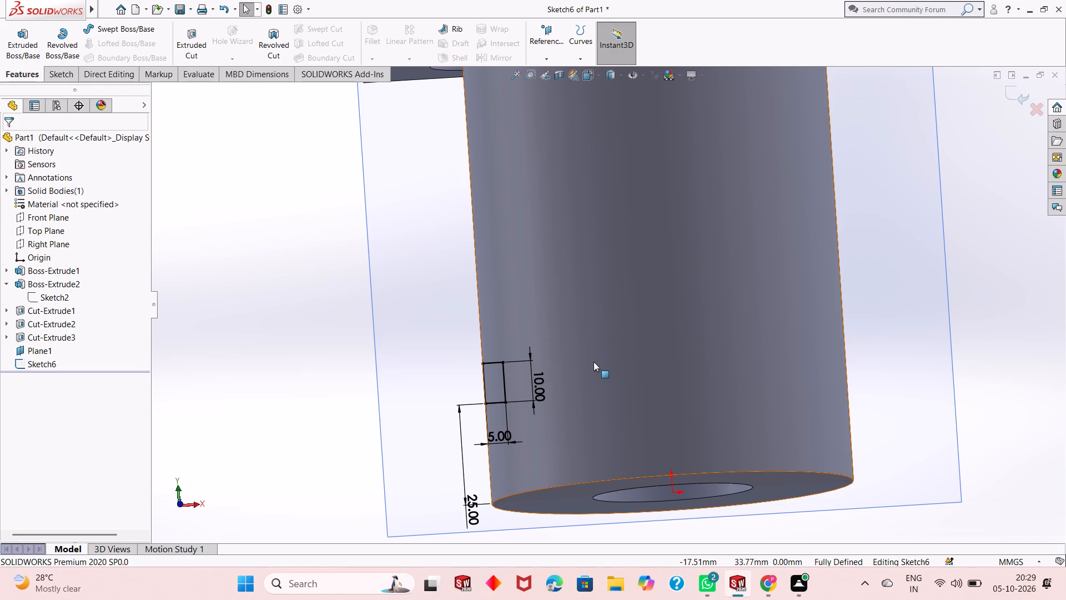
{"action": "middle_click_drag", "start_coordinate": [594, 363], "coordinate": [585, 301]}
{"action": "scroll", "coordinate": [585, 307], "scroll_direction": "up", "scroll_amount": 2}
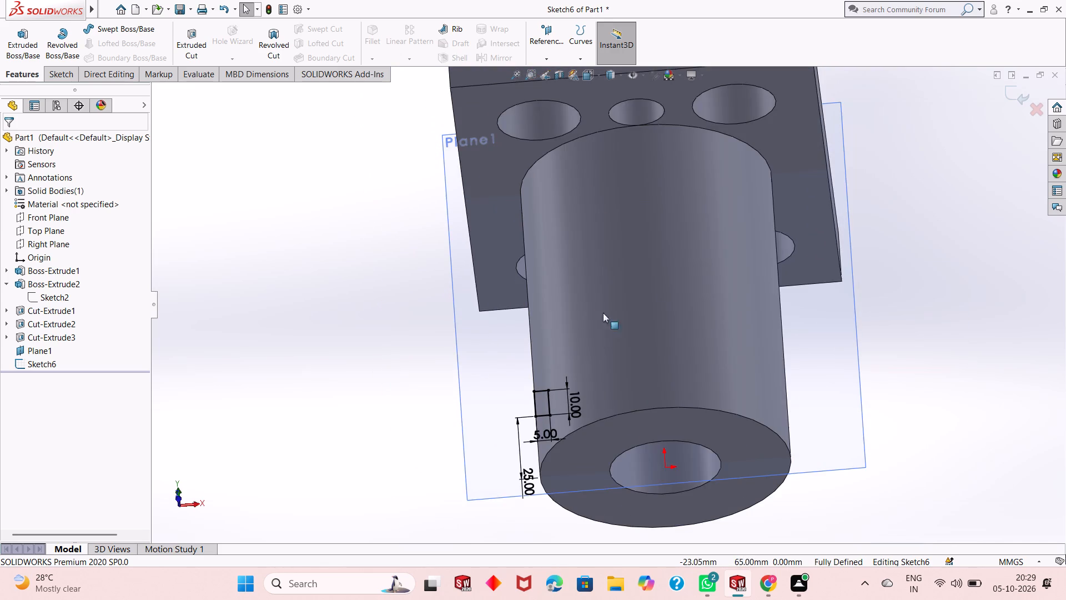
{"action": "scroll", "coordinate": [661, 271], "scroll_direction": "up", "scroll_amount": 1}
{"action": "middle_click_drag", "start_coordinate": [661, 271], "coordinate": [676, 344]}
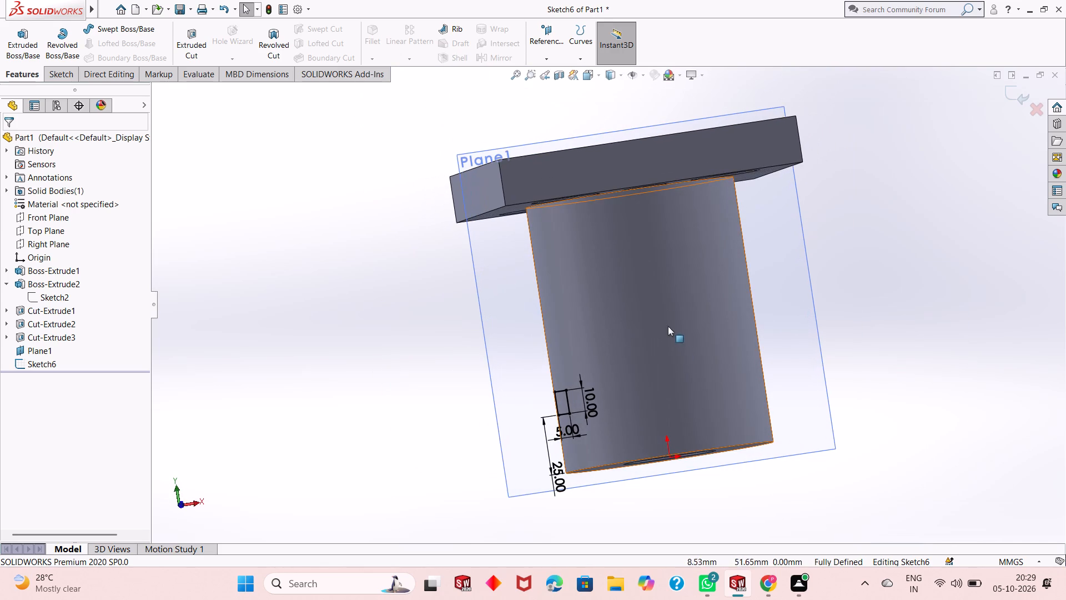
Undo the rectangular profile's dimensions, its lines and the whole sketch, back to the newly created central plane.
{"action": "key", "text": "ctrl+z"}
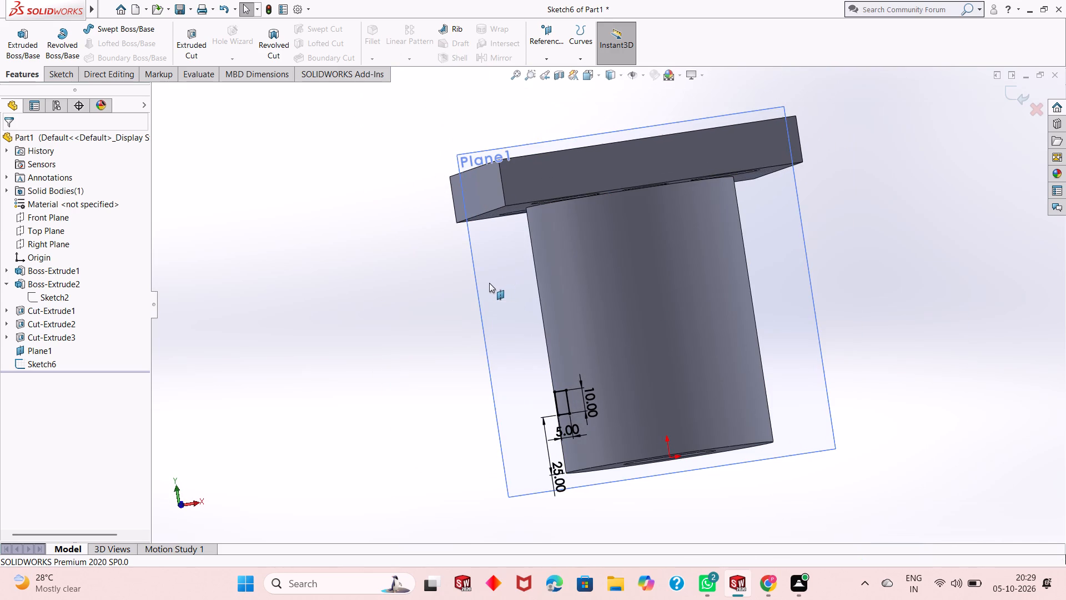
{"action": "key", "text": "ctrl+z"}
{"action": "key", "text": "ctrl+z"}
{"action": "key", "text": "ctrl+z"}
{"action": "key", "text": "ctrl+z"}
{"action": "key", "text": "ctrl+z"}
{"action": "key", "text": "ctrl+z"}
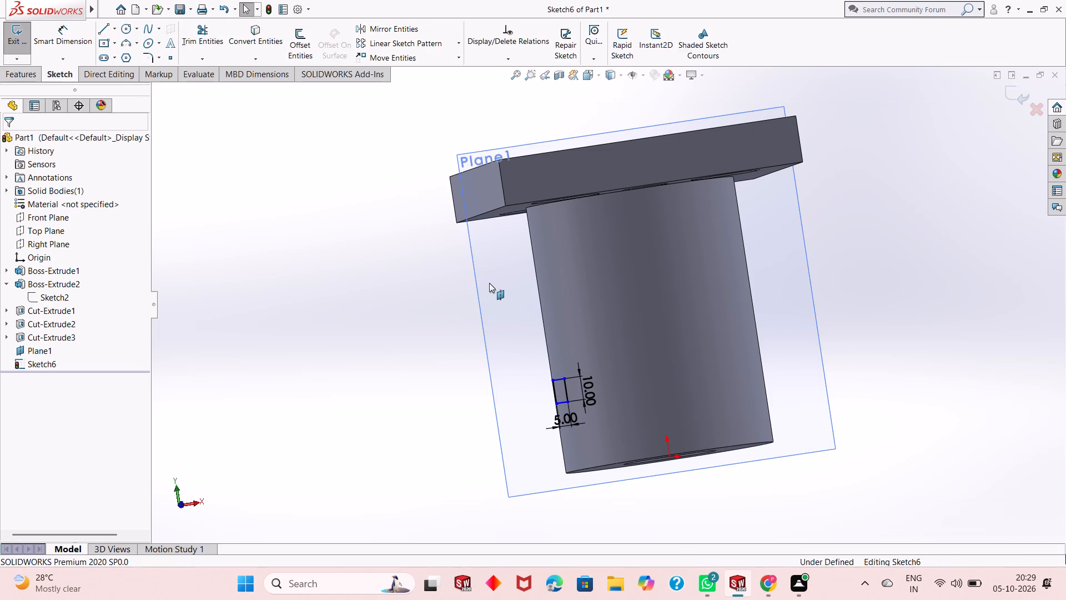
{"action": "key", "text": "ctrl+z"}
{"action": "key", "text": "ctrl+z"}
{"action": "key", "text": "ctrl+z"}
{"action": "key", "text": "ctrl+z"}
{"action": "key", "text": "ctrl+z"}
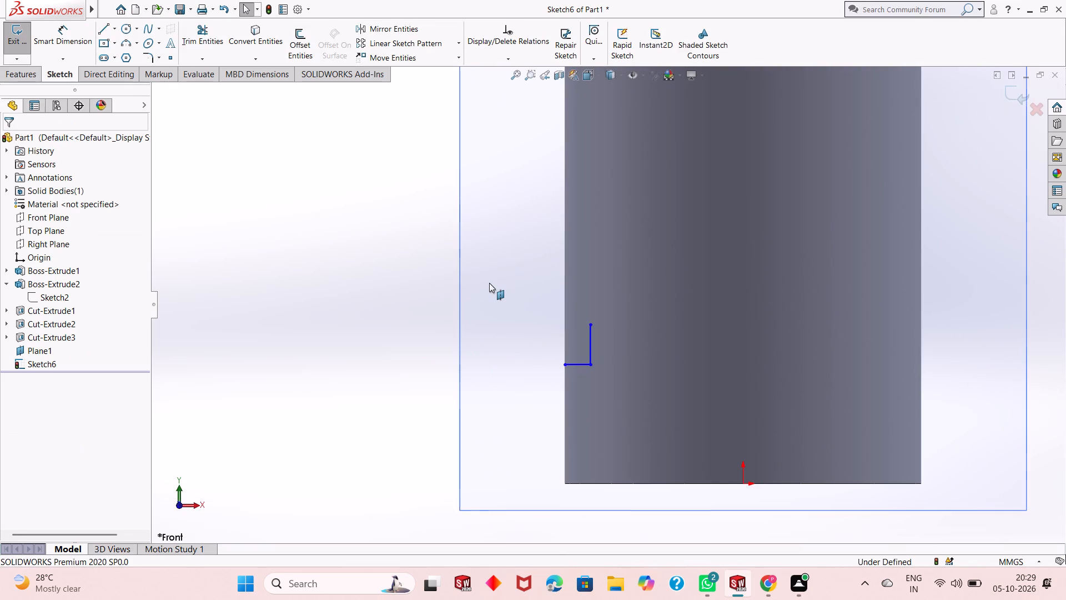
{"action": "key", "text": "ctrl+z"}
{"action": "scroll", "coordinate": [509, 302], "scroll_direction": "up", "scroll_amount": 2}
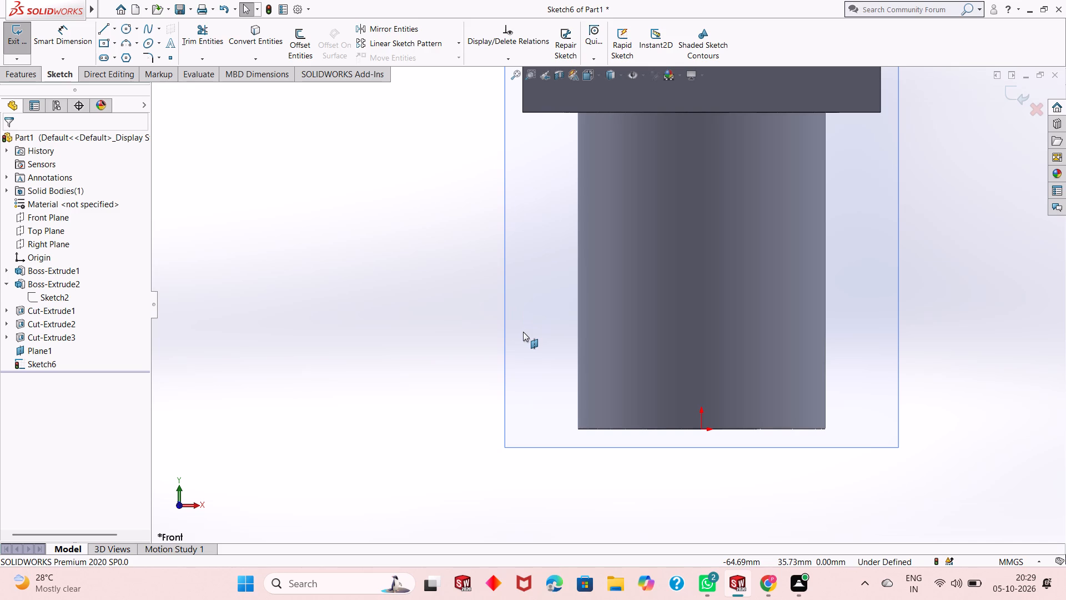
{"action": "right_click", "coordinate": [535, 234]}
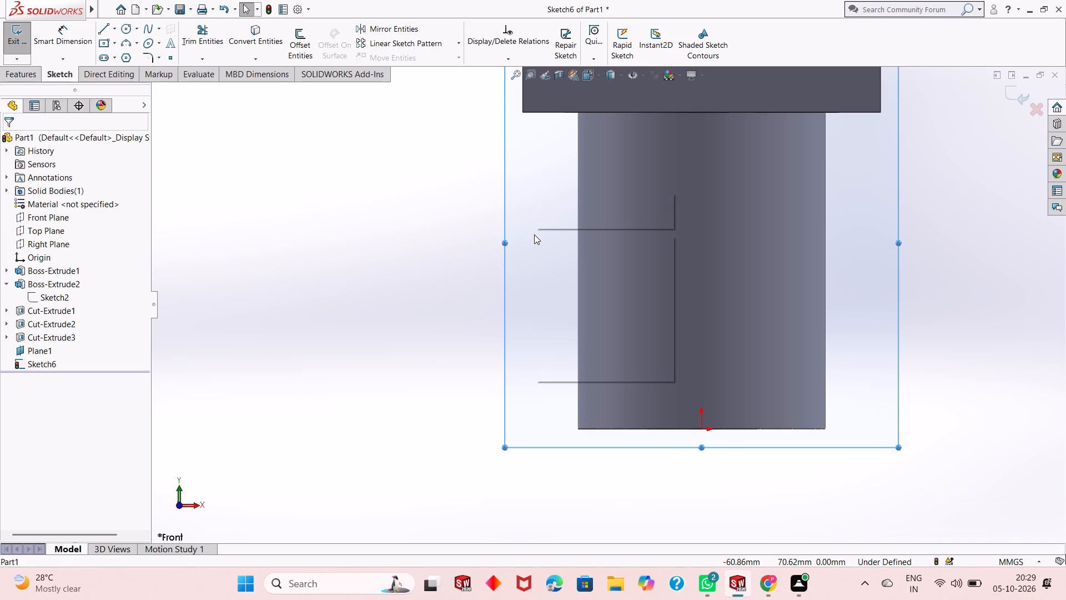
{"action": "left_click", "coordinate": [386, 273]}
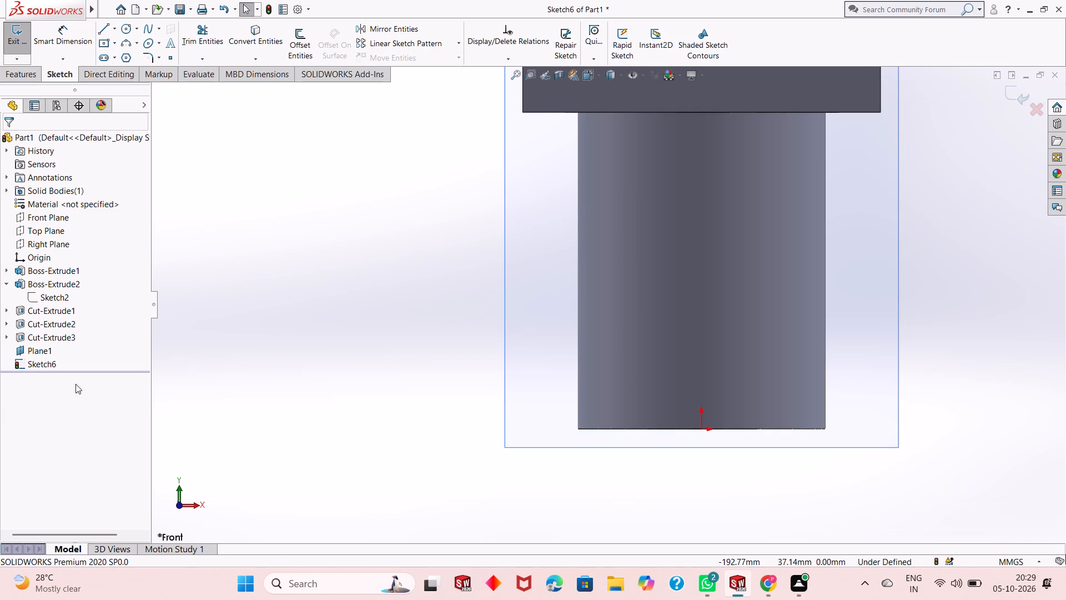
{"action": "key", "text": "ctrl+z"}
{"action": "key", "text": "ctrl+z"}
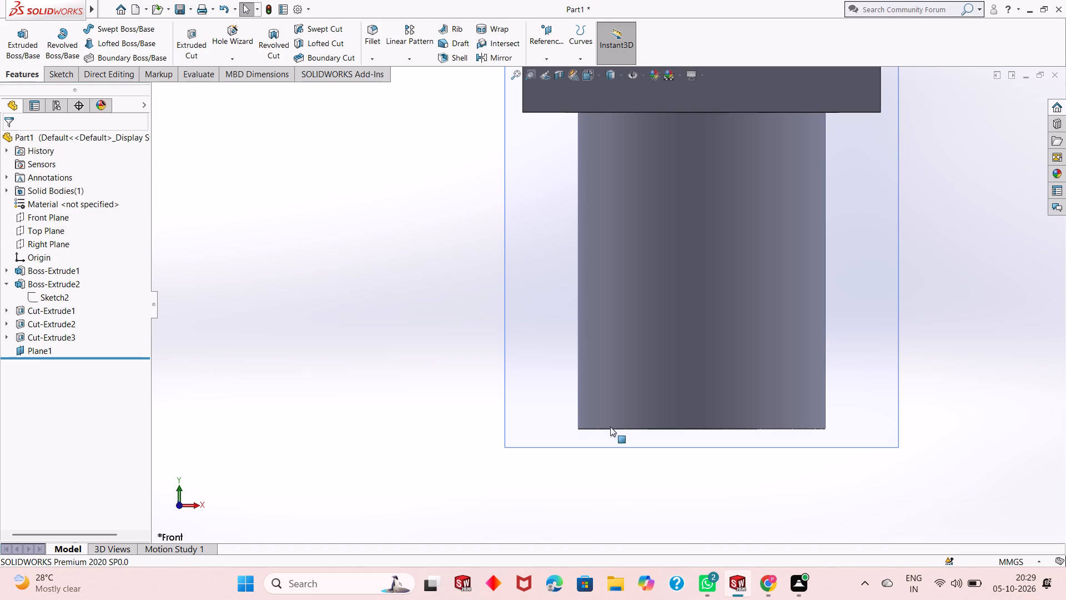
{"action": "middle_click_drag", "start_coordinate": [359, 338], "coordinate": [368, 349]}
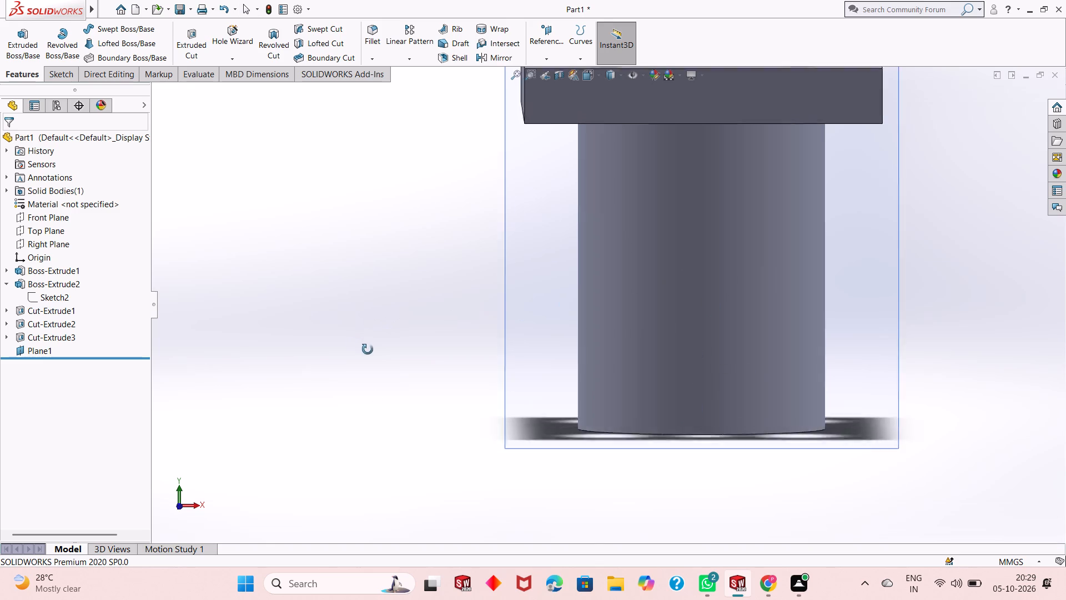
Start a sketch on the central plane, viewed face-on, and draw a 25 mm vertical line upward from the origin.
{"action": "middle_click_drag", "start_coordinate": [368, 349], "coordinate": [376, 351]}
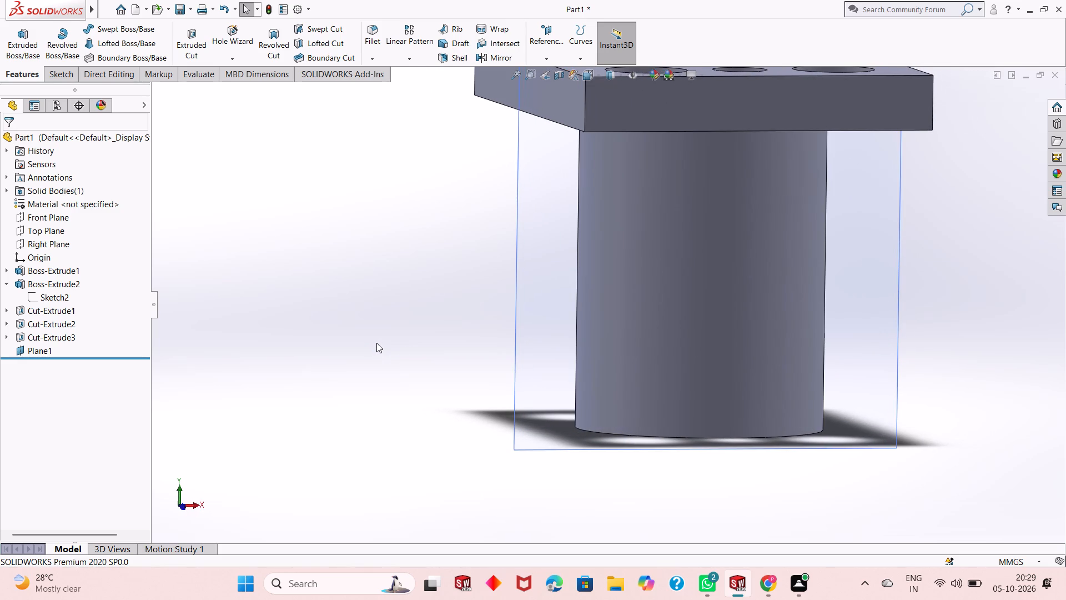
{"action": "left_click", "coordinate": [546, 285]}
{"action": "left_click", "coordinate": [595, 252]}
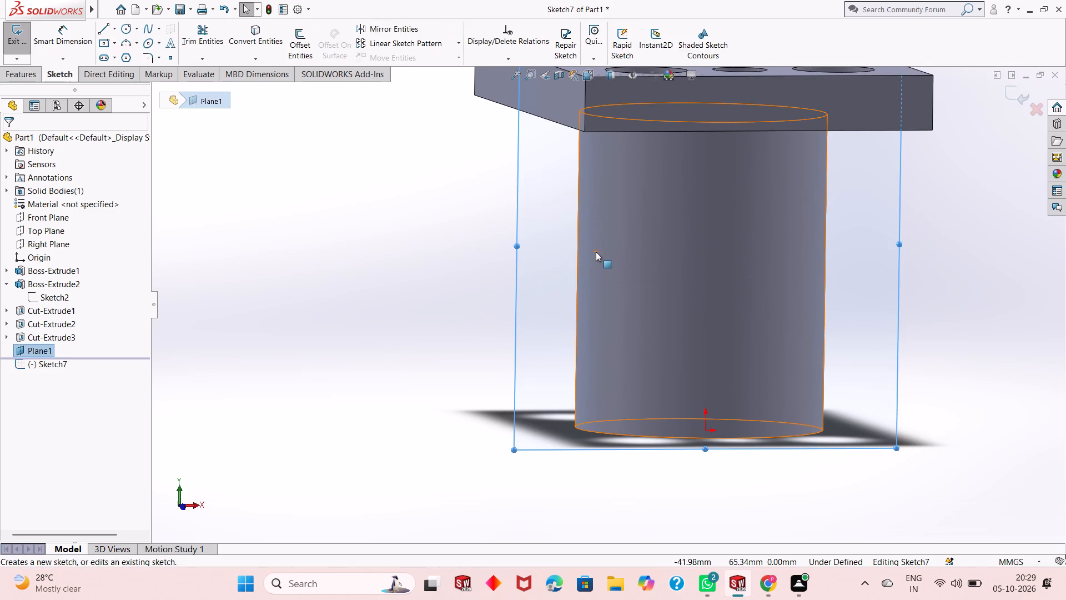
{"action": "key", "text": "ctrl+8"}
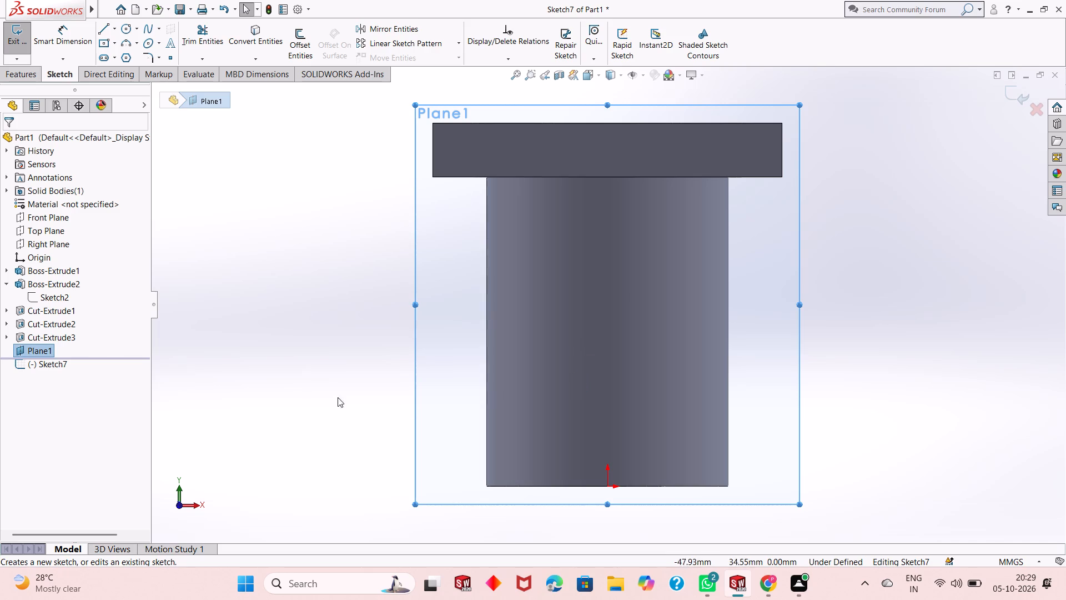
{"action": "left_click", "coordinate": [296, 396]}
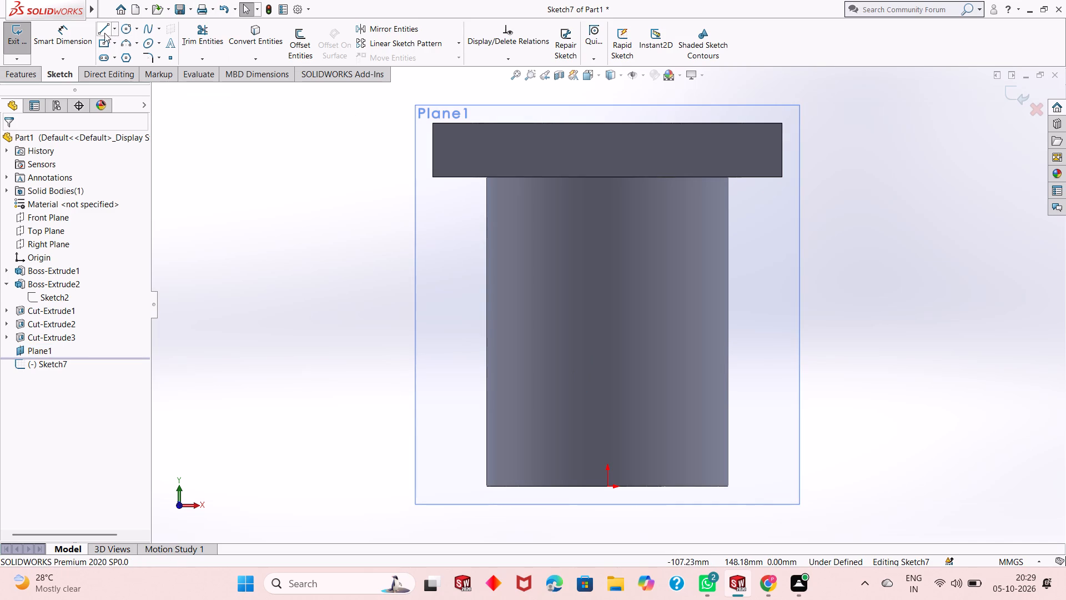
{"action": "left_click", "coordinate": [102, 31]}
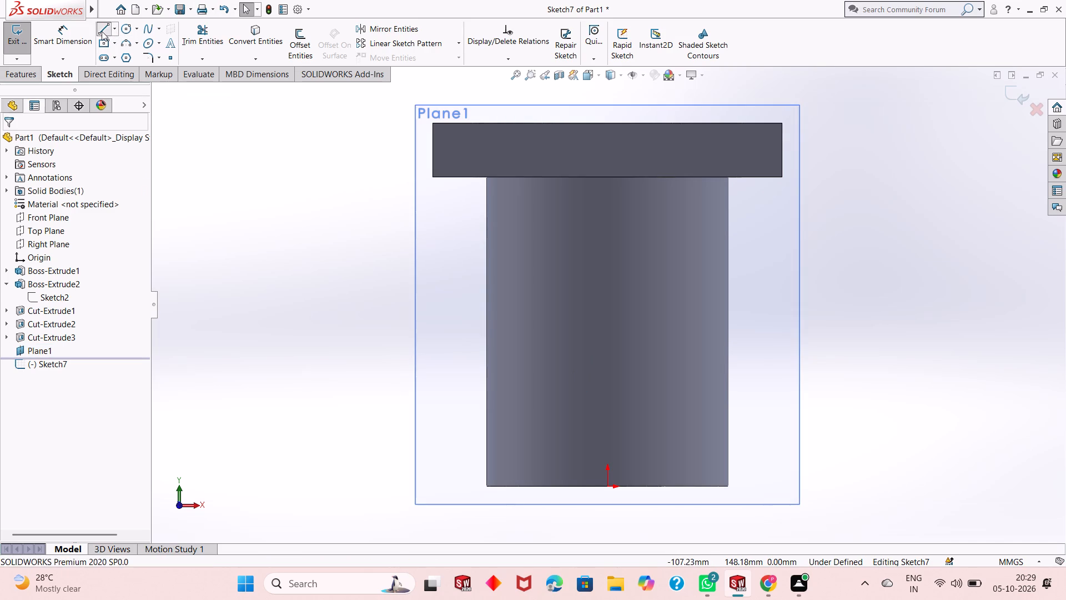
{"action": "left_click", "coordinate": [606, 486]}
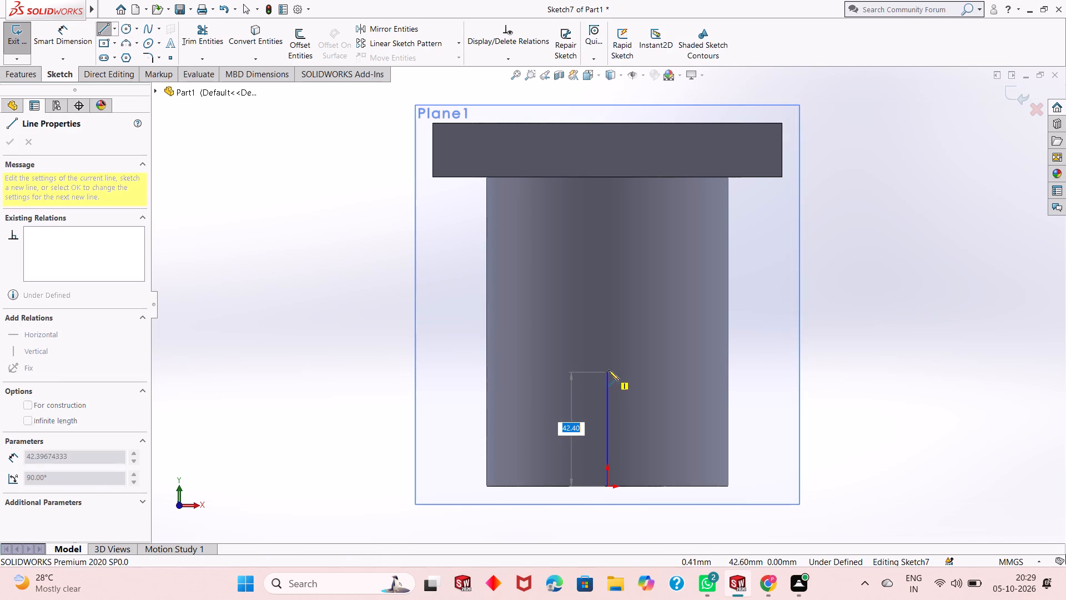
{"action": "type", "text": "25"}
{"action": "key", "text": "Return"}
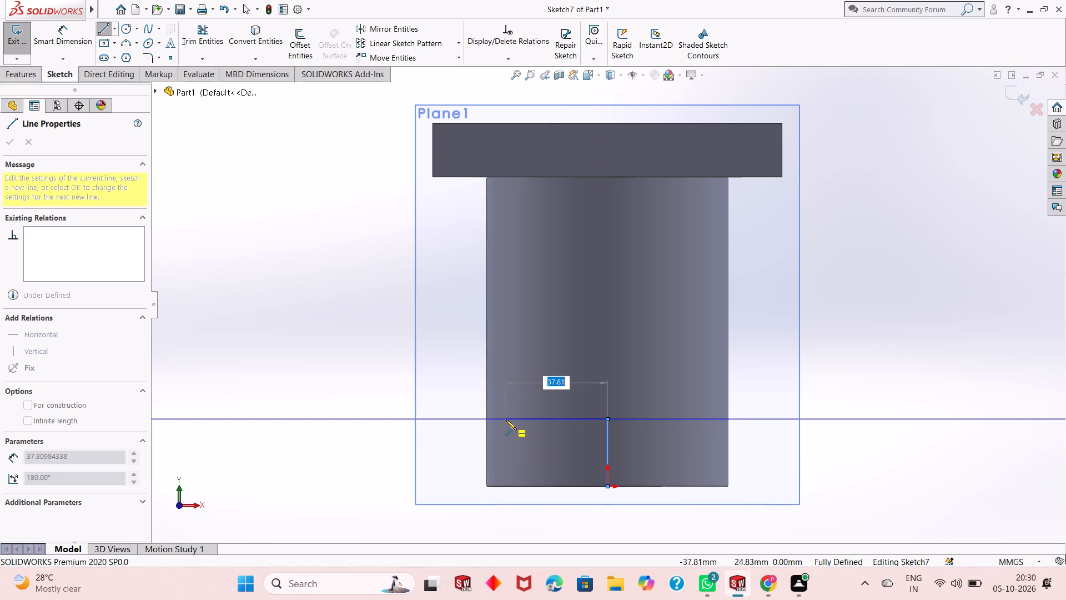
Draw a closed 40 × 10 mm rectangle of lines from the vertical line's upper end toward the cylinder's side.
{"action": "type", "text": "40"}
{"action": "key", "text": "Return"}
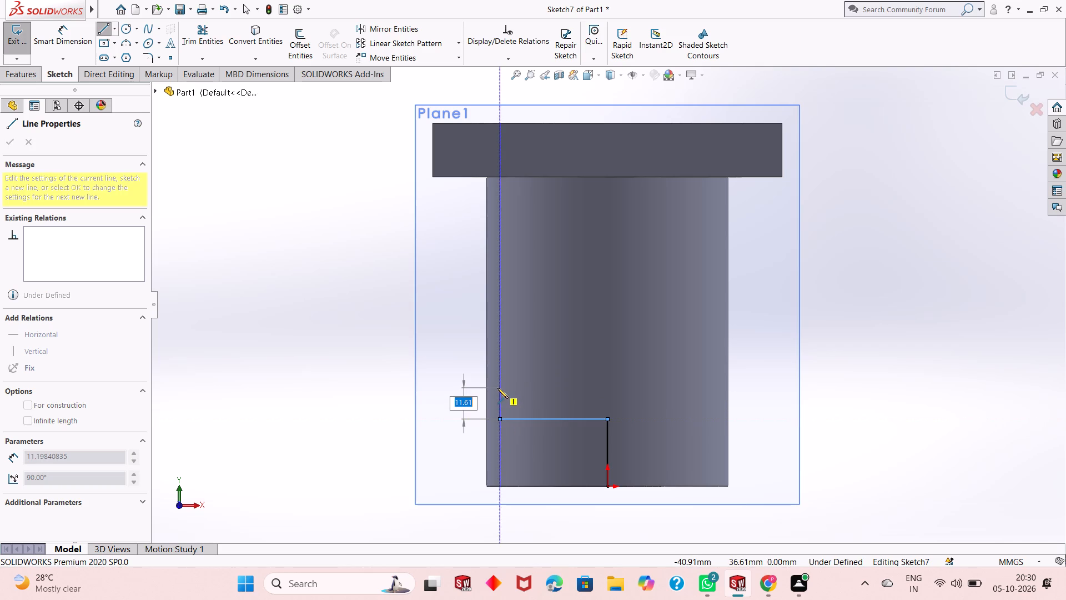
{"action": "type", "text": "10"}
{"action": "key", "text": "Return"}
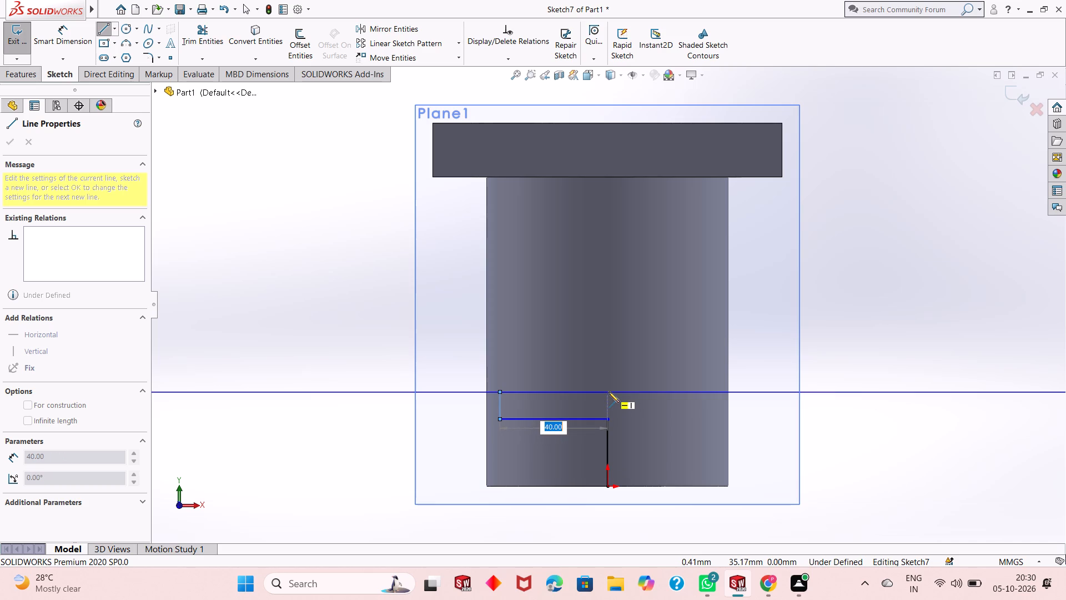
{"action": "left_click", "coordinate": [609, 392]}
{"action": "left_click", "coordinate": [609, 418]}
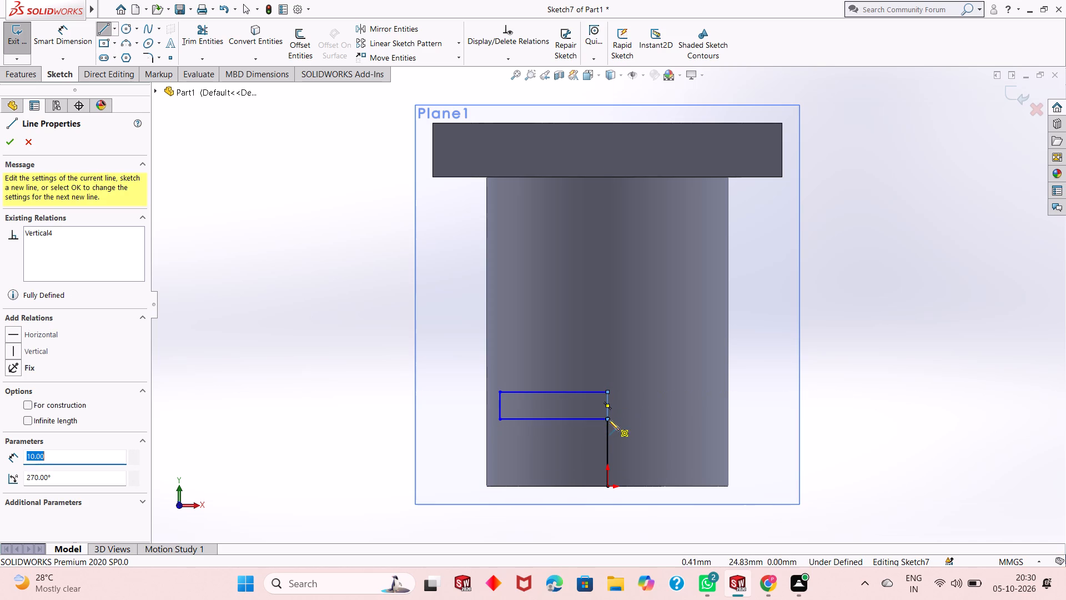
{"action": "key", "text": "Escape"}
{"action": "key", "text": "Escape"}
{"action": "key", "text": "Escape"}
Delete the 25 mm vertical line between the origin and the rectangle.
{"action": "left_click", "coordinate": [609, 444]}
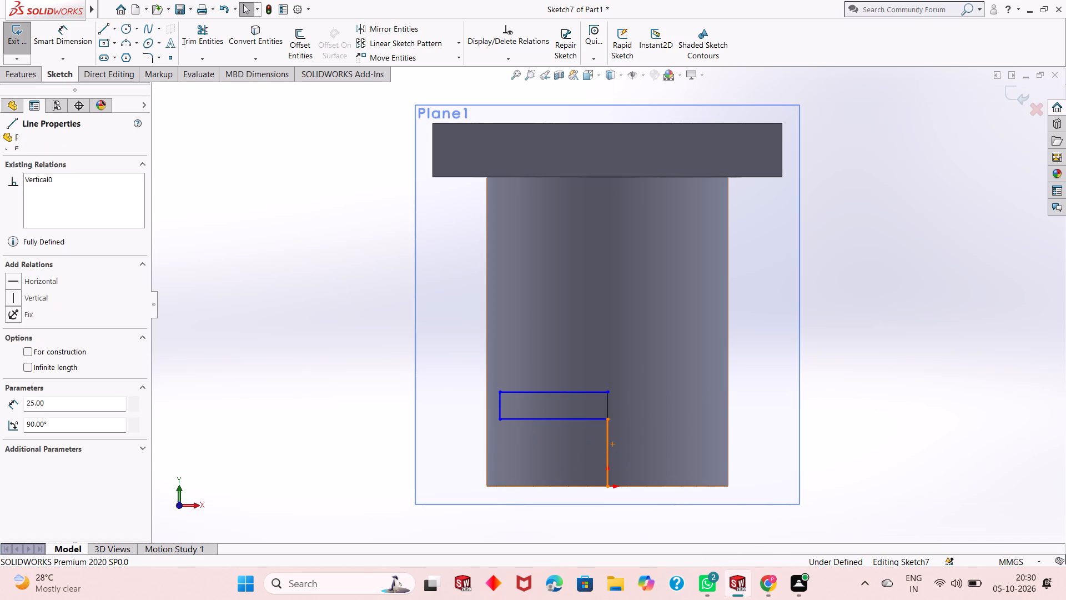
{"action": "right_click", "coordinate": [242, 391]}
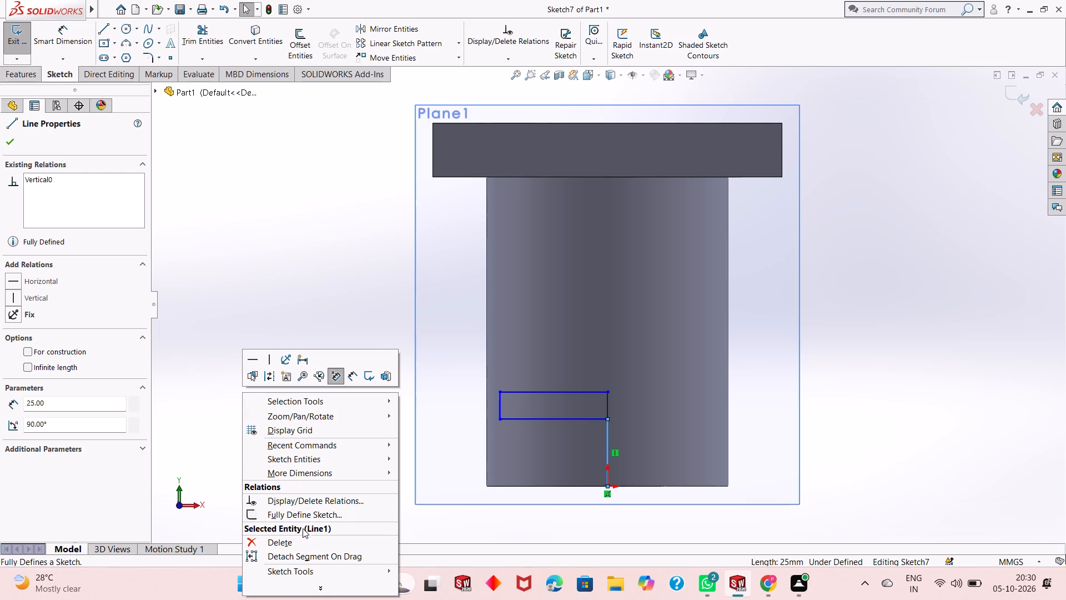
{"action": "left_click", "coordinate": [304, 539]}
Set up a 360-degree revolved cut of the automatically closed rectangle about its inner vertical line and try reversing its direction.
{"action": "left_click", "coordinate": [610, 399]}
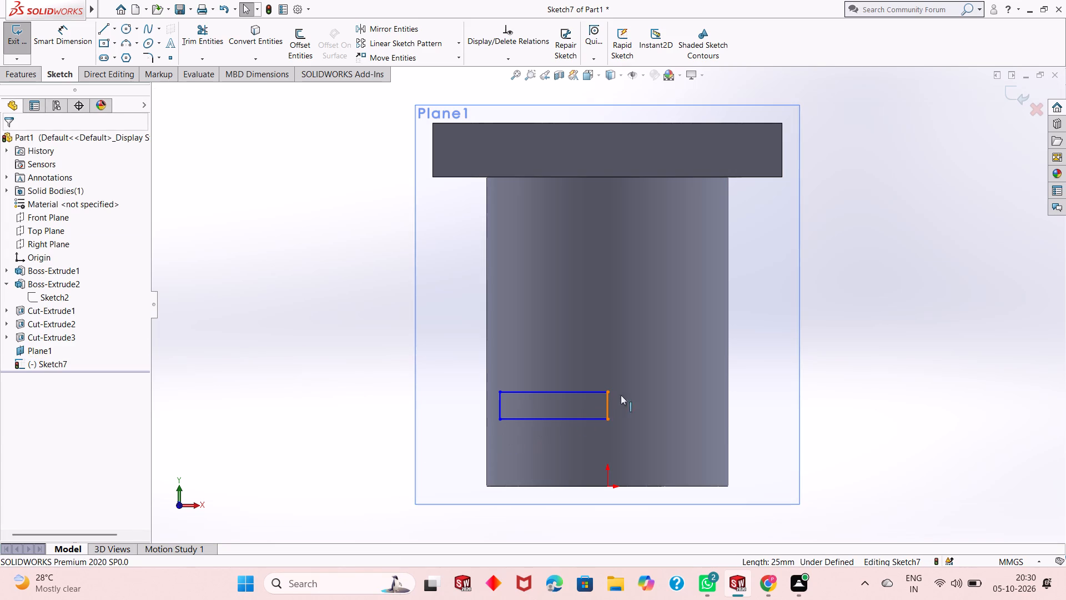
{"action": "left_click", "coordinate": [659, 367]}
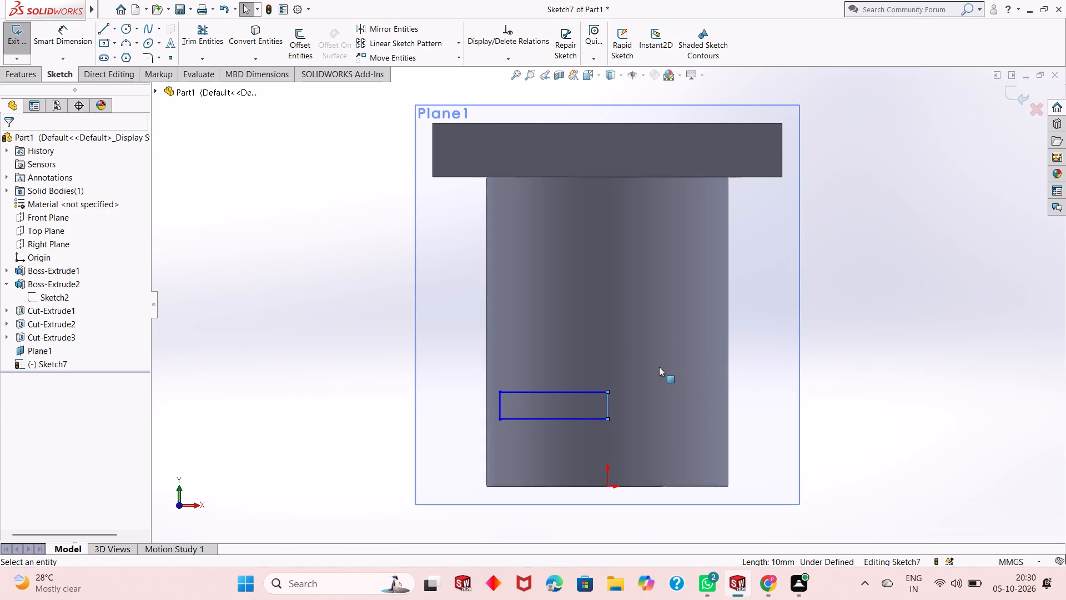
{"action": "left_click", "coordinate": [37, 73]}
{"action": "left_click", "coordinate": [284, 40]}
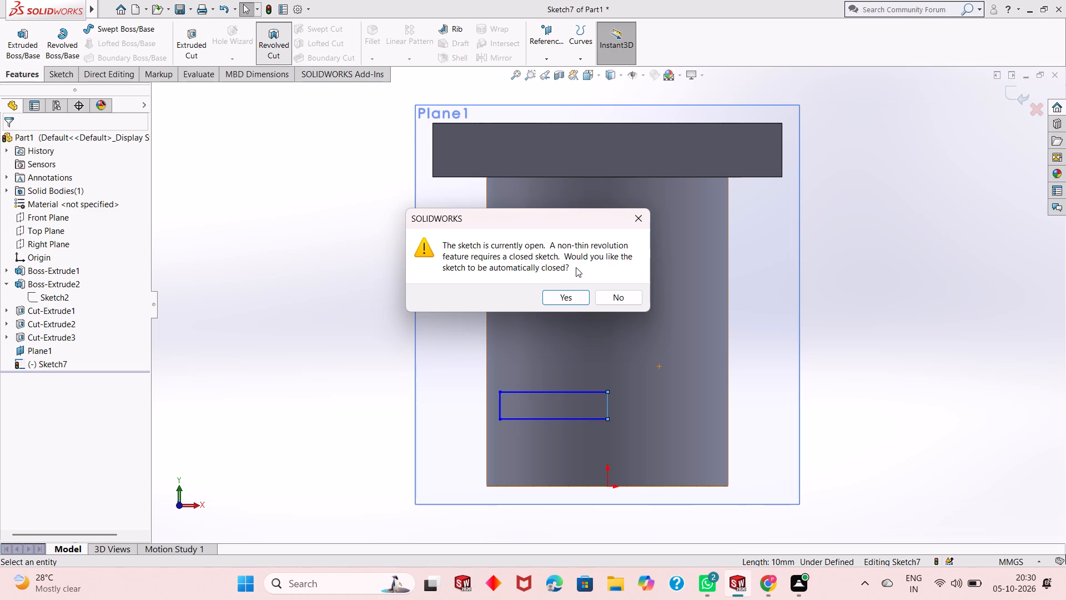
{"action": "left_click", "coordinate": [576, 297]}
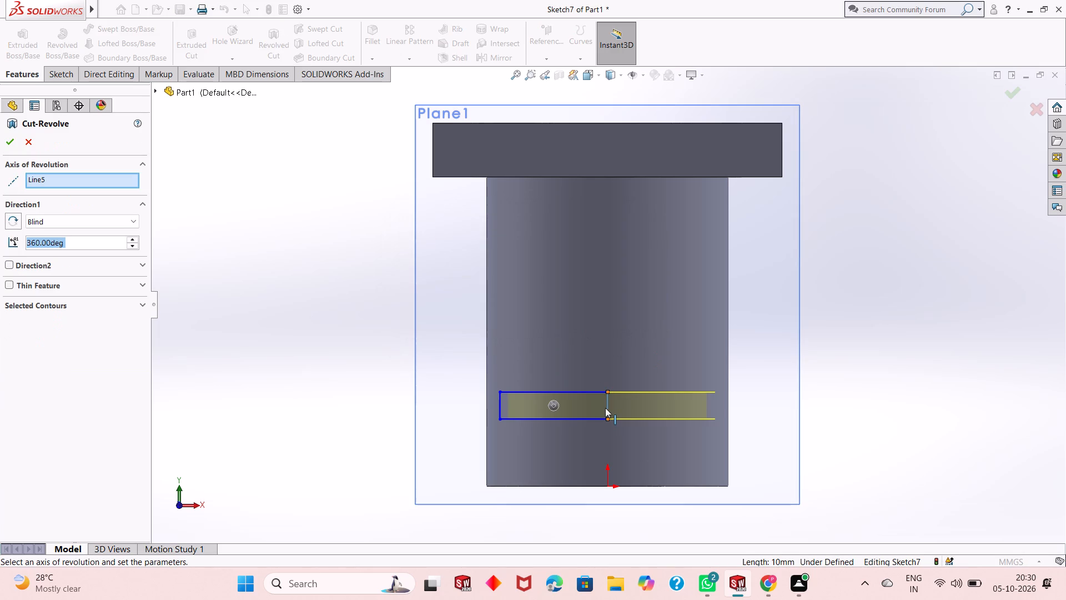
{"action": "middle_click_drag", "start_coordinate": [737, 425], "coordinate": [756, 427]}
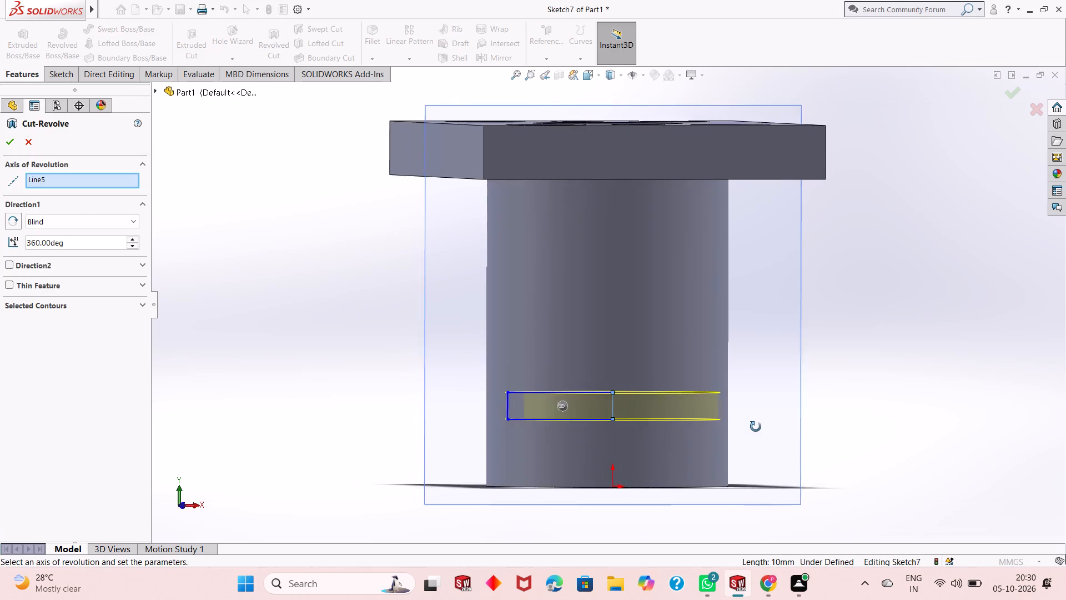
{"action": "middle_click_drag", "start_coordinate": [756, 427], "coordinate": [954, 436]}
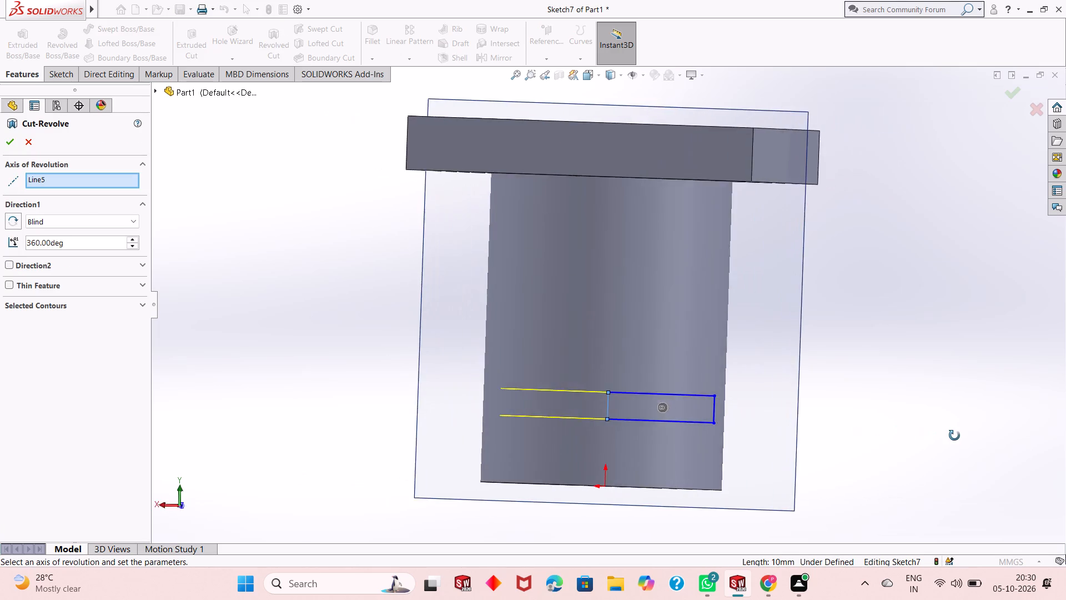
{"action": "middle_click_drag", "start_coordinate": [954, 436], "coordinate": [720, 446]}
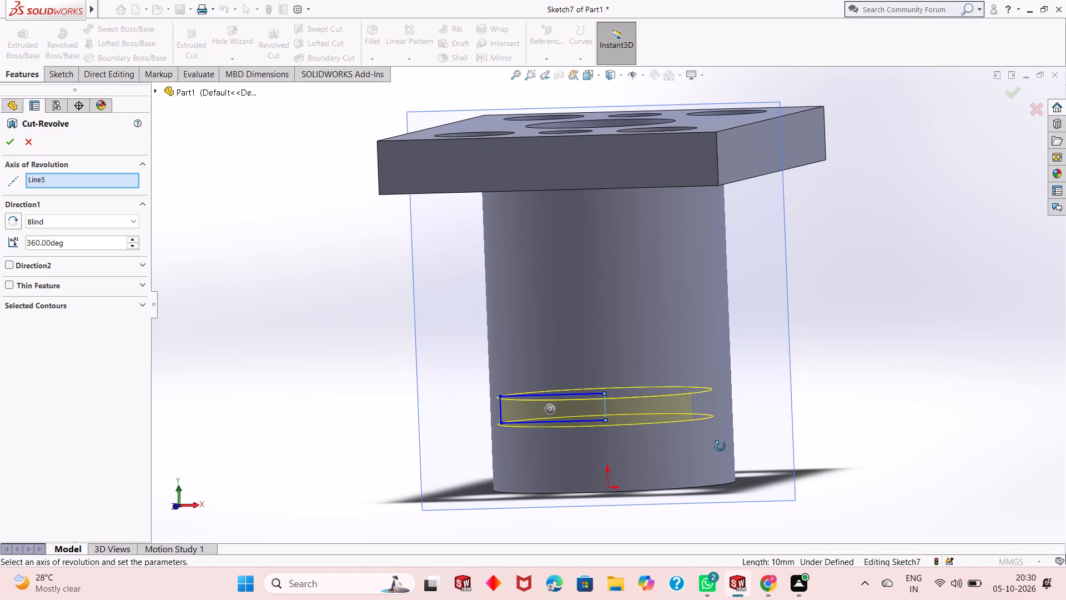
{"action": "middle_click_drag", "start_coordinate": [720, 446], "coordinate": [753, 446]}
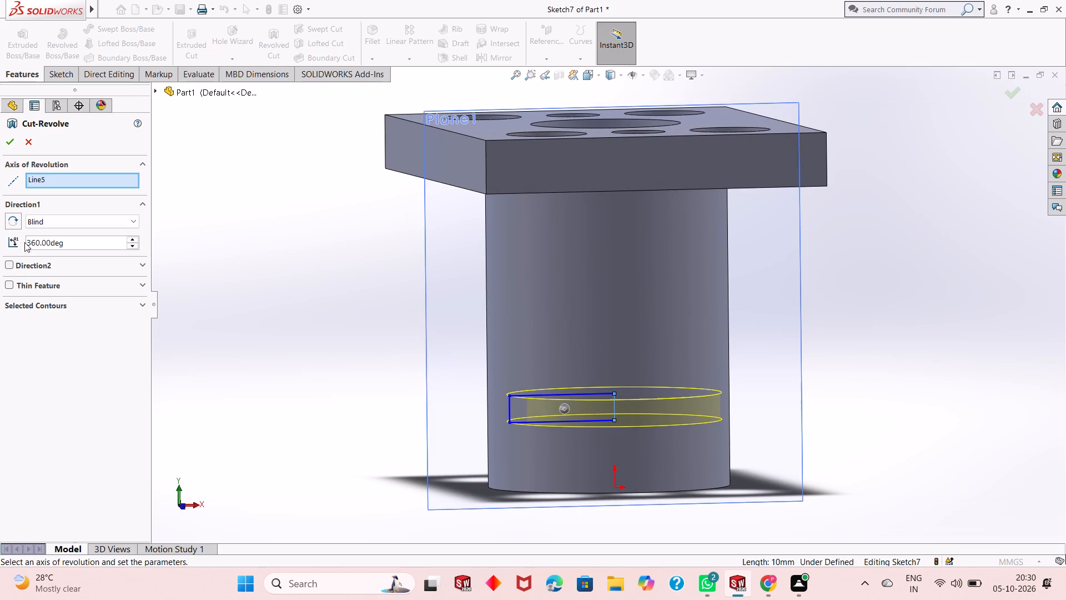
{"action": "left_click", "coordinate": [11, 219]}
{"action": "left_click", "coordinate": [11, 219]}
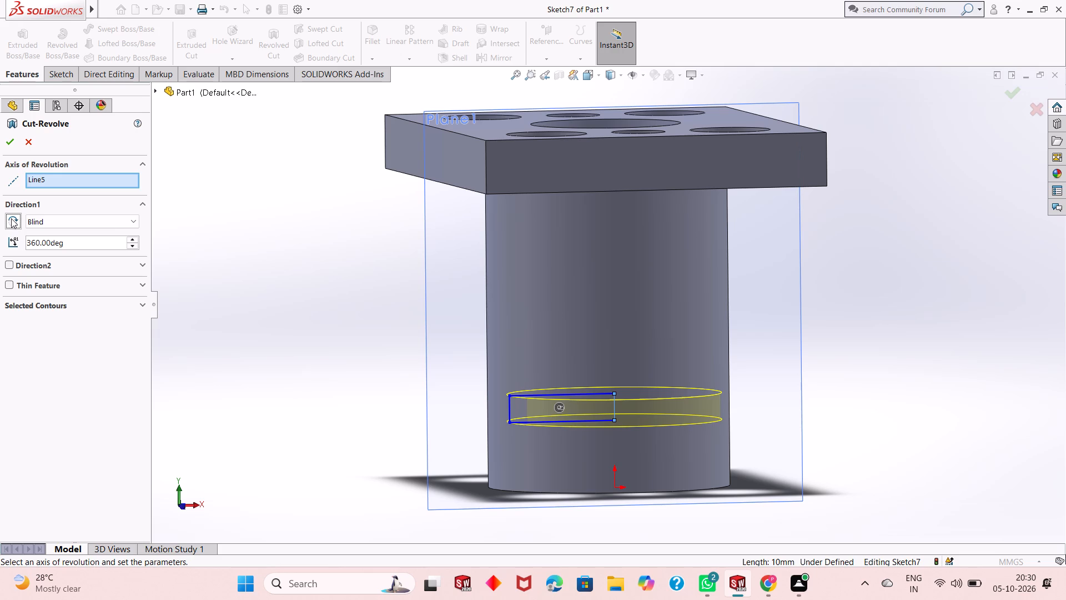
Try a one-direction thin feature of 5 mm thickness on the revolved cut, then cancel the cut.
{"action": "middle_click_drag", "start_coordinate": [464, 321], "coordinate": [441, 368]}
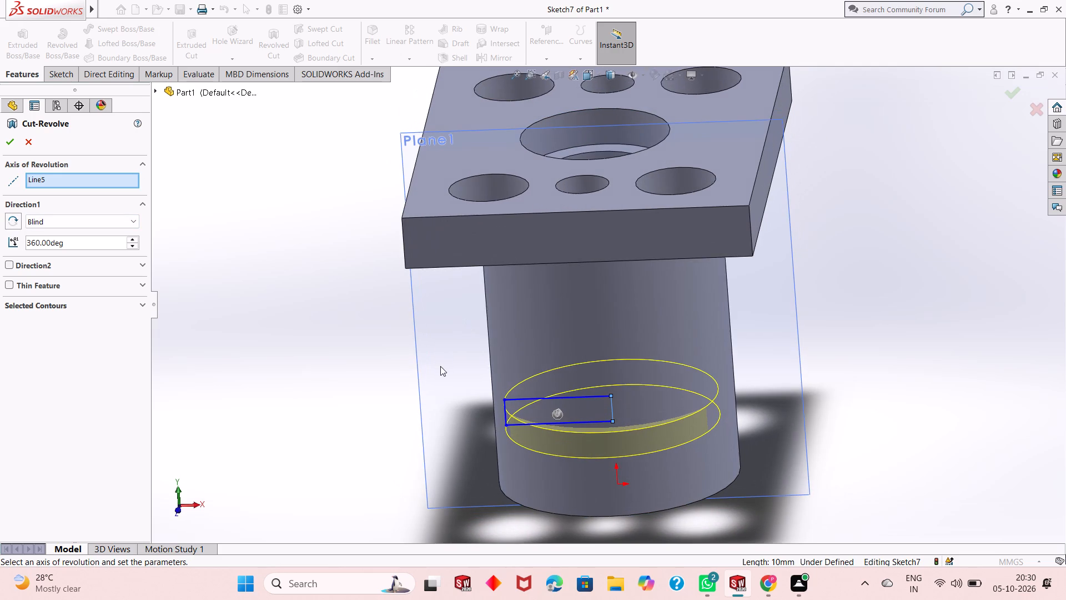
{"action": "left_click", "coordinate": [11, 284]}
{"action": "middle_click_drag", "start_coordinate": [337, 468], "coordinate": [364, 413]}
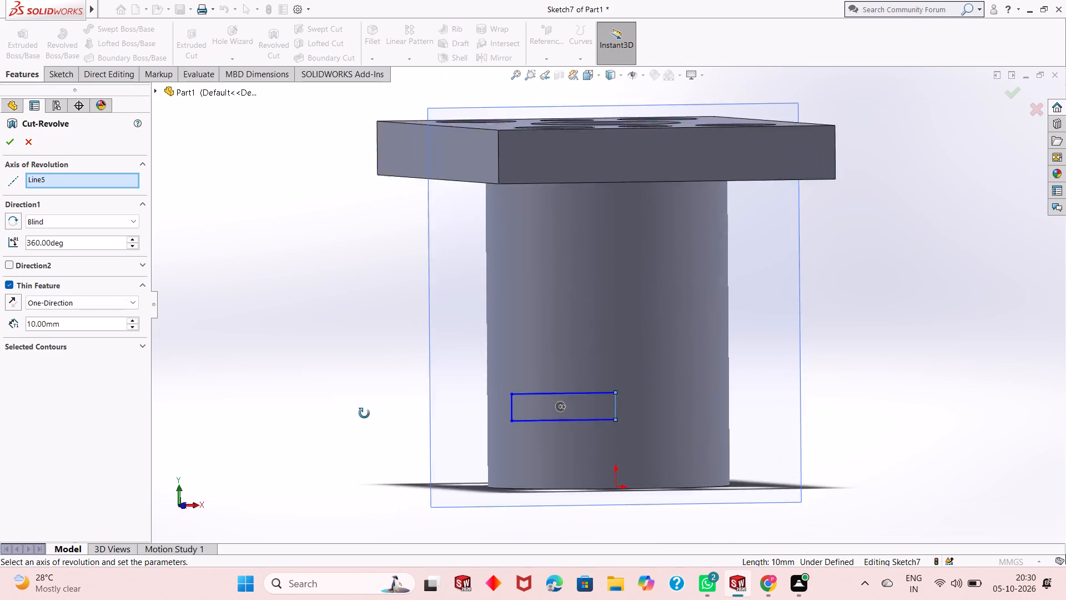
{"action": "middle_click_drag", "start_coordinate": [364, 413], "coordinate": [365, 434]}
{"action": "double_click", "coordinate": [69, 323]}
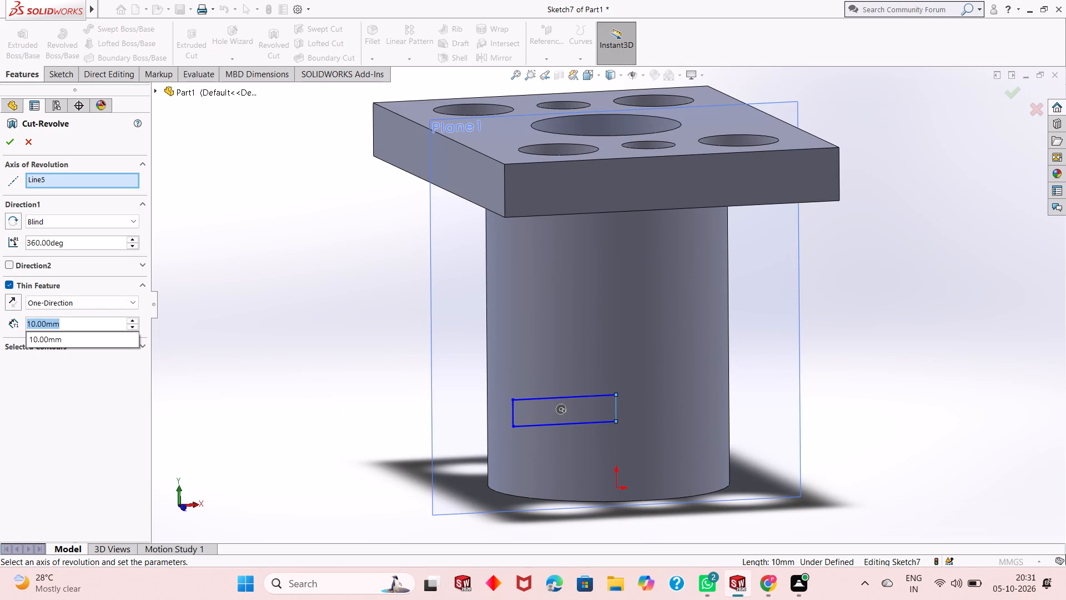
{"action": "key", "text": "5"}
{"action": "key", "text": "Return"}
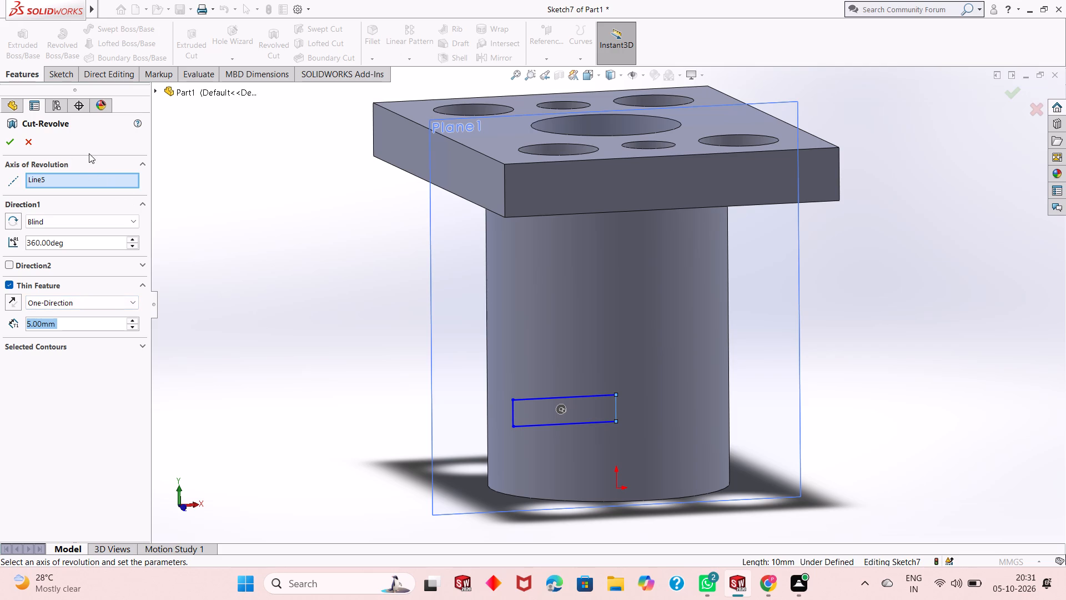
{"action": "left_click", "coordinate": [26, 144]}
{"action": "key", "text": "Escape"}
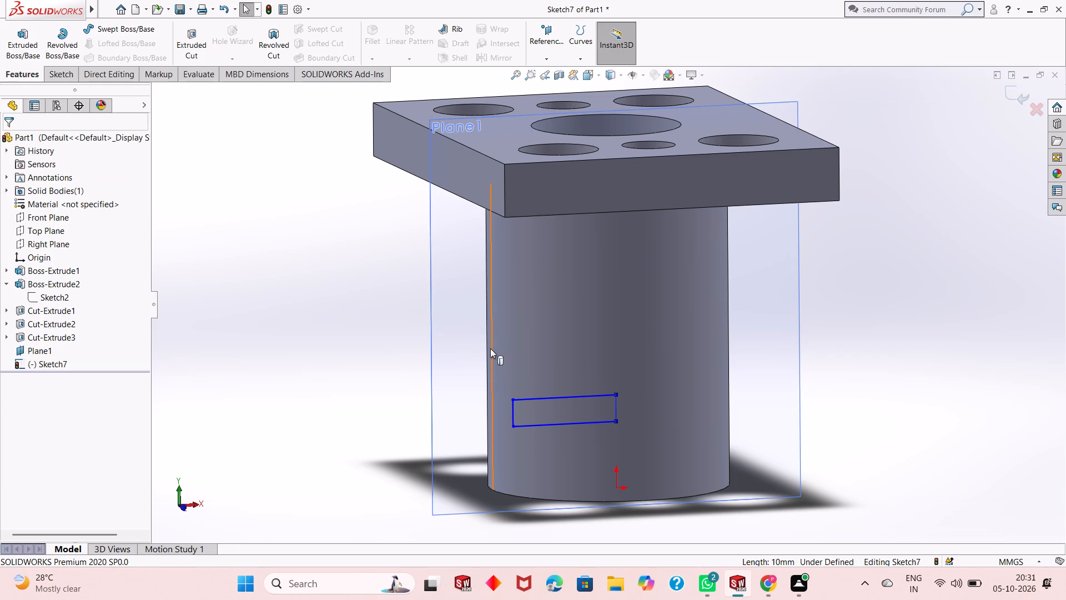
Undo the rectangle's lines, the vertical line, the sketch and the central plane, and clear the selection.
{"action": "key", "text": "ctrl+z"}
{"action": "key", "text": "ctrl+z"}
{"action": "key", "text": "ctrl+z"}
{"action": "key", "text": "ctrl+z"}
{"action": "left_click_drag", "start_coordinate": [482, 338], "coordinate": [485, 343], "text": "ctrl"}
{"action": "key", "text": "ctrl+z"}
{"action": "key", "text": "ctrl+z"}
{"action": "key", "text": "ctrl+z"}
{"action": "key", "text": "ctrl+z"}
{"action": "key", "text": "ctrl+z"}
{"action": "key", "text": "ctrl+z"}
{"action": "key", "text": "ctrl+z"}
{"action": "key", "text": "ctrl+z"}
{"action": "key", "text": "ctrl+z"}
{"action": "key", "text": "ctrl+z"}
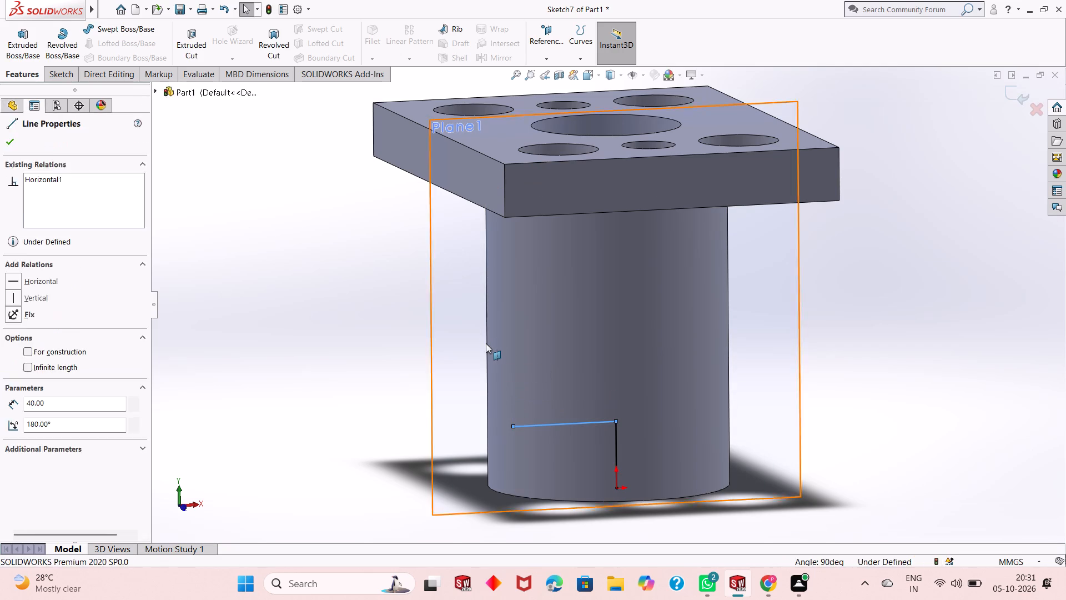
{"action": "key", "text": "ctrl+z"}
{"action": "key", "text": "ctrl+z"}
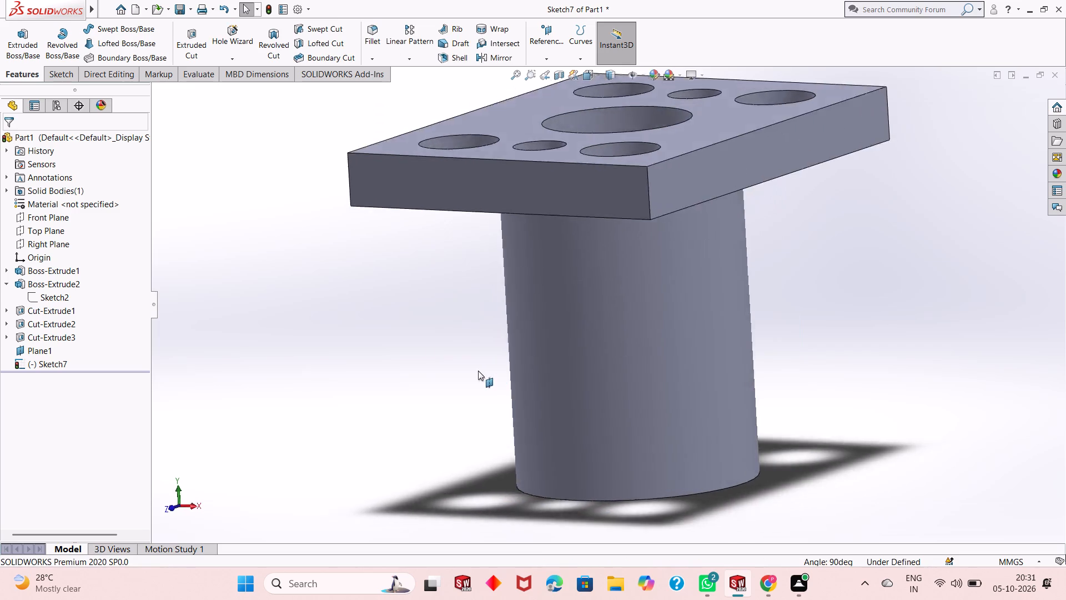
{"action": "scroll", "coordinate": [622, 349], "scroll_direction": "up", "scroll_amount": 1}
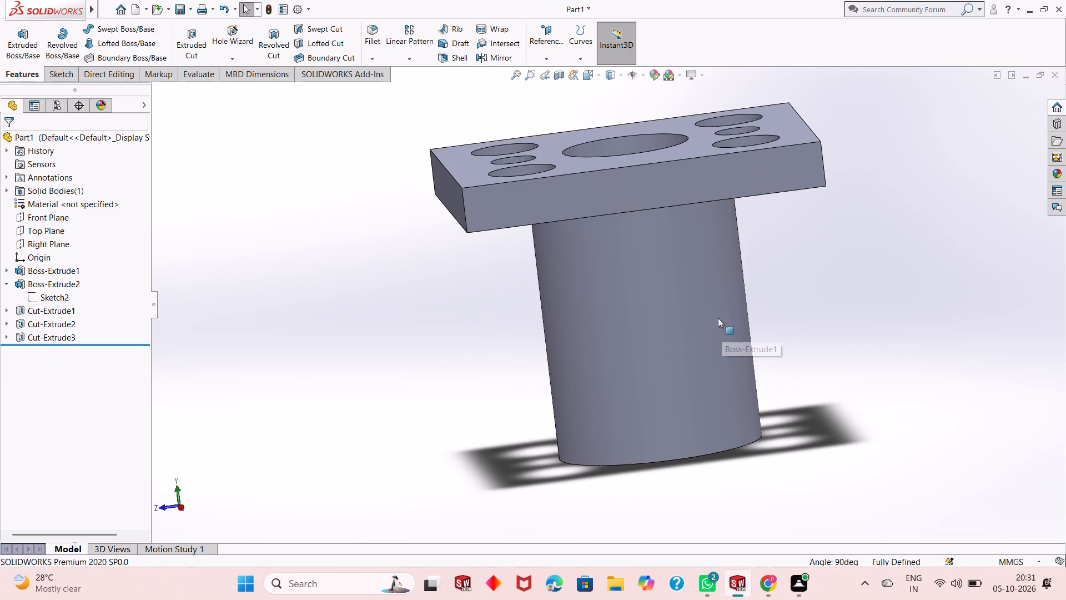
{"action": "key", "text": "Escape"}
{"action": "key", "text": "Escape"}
Open the base circle sketch of the cylinder extrusion for editing and exit it without making changes.
{"action": "scroll", "coordinate": [697, 301], "scroll_direction": "up", "scroll_amount": 3}
{"action": "middle_click_drag", "start_coordinate": [697, 301], "coordinate": [697, 412]}
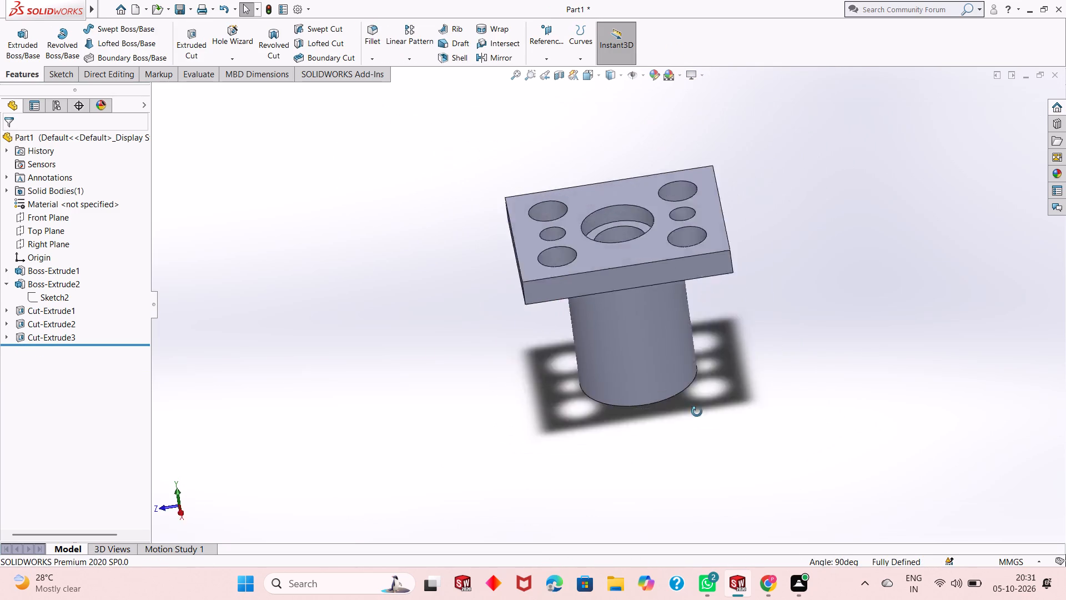
{"action": "middle_click_drag", "start_coordinate": [697, 412], "coordinate": [685, 311]}
{"action": "scroll", "coordinate": [665, 268], "scroll_direction": "down", "scroll_amount": 2}
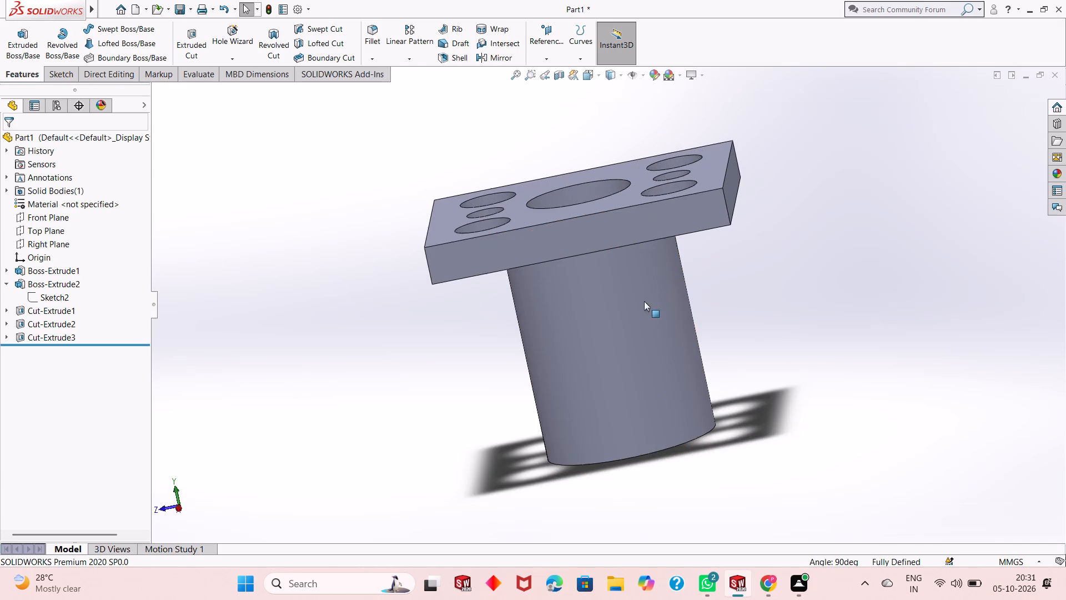
{"action": "scroll", "coordinate": [635, 317], "scroll_direction": "up", "scroll_amount": 1}
{"action": "middle_click_drag", "start_coordinate": [635, 319], "coordinate": [620, 258]}
{"action": "left_click", "coordinate": [619, 300]}
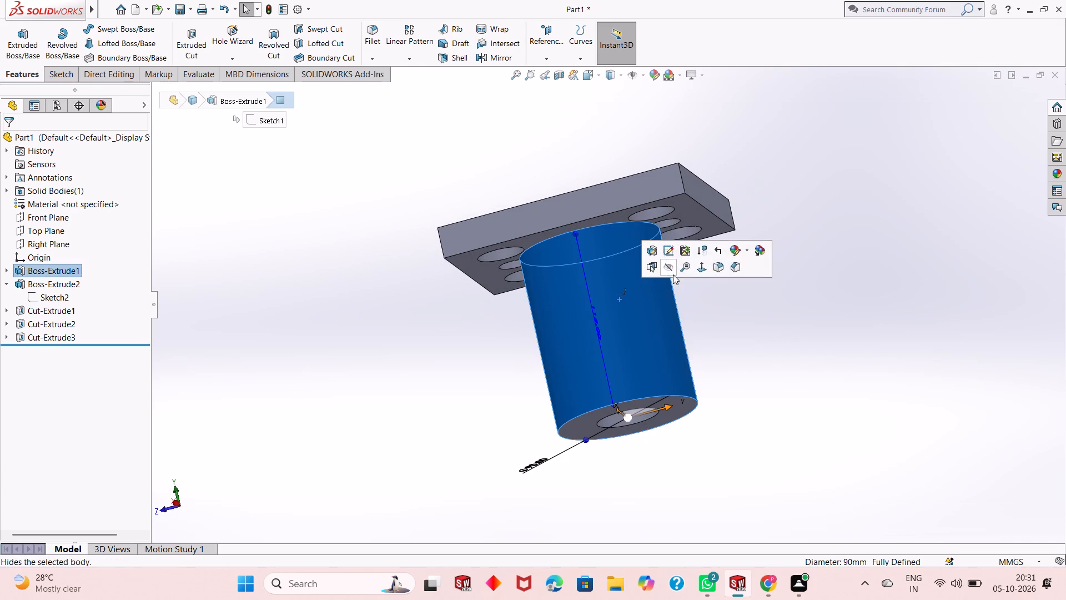
{"action": "left_click", "coordinate": [27, 272]}
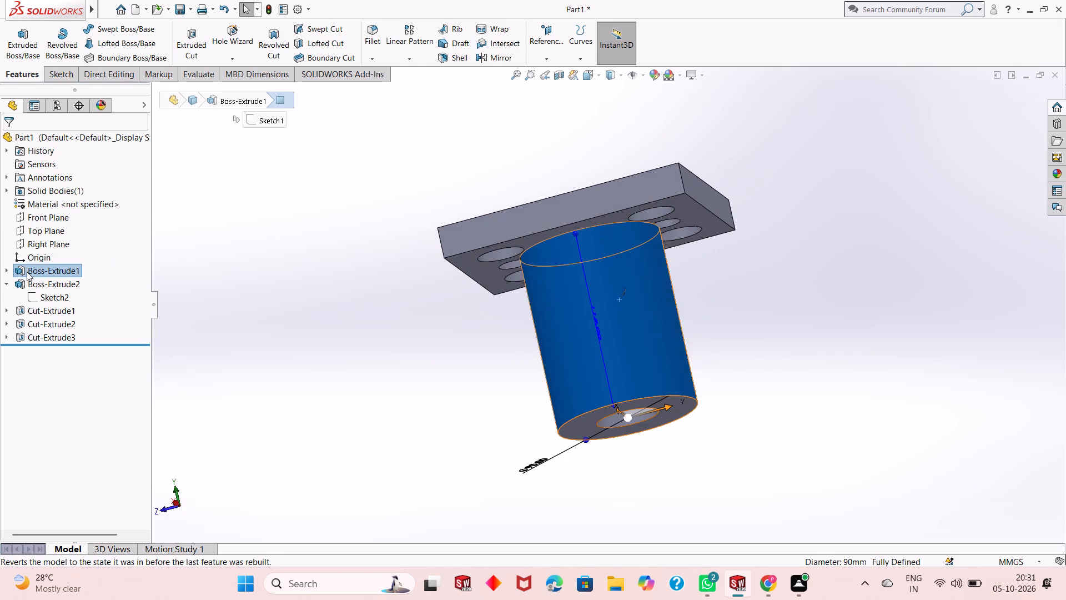
{"action": "left_click", "coordinate": [10, 272]}
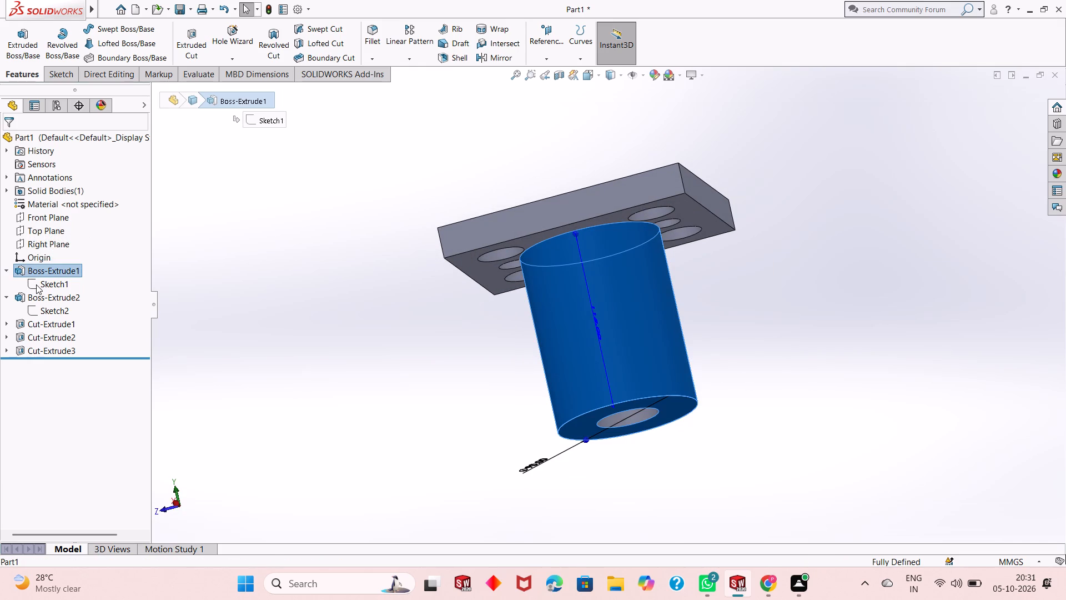
{"action": "left_click", "coordinate": [36, 284]}
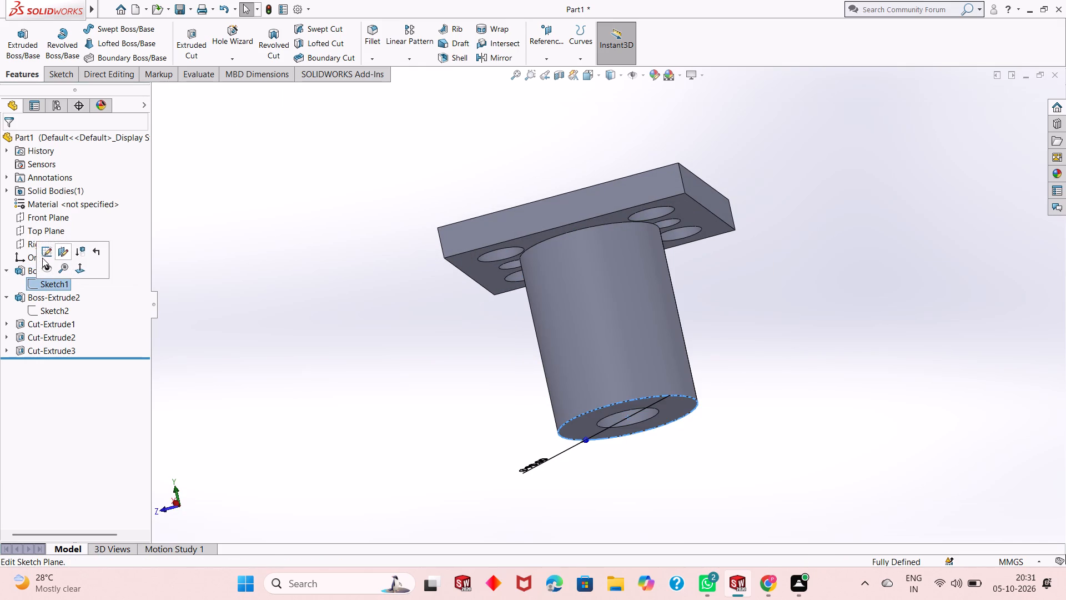
{"action": "left_click", "coordinate": [47, 258]}
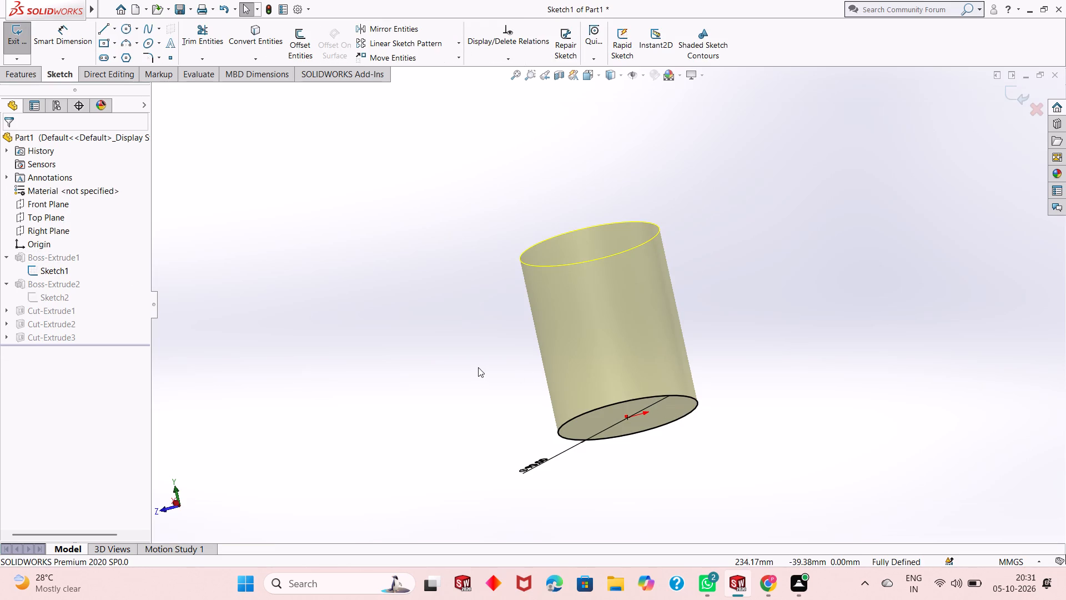
{"action": "right_click", "coordinate": [44, 268]}
{"action": "key", "text": "Escape"}
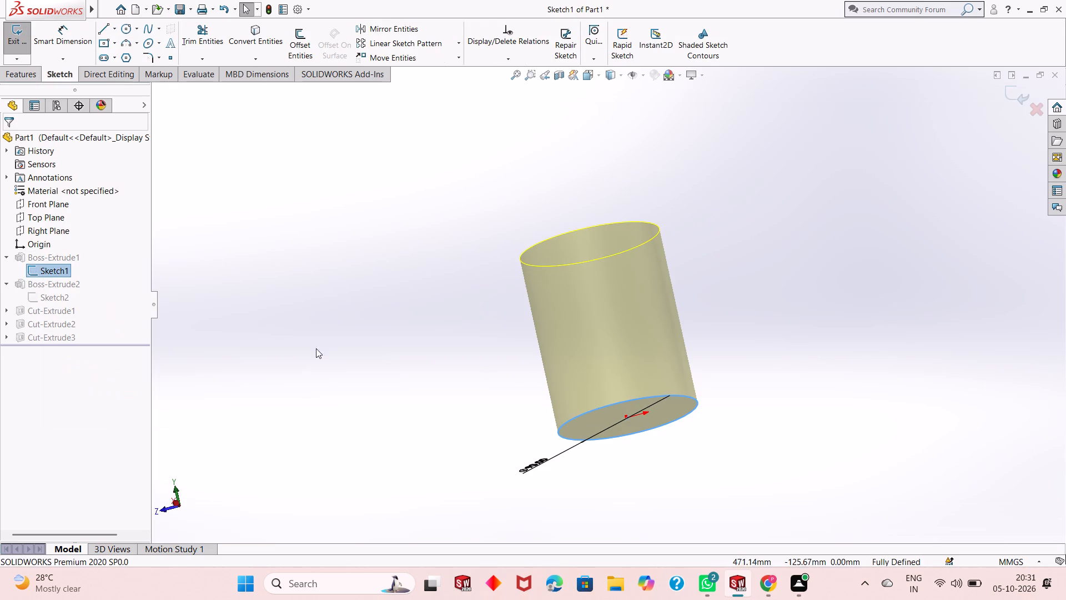
{"action": "left_click", "coordinate": [1013, 96]}
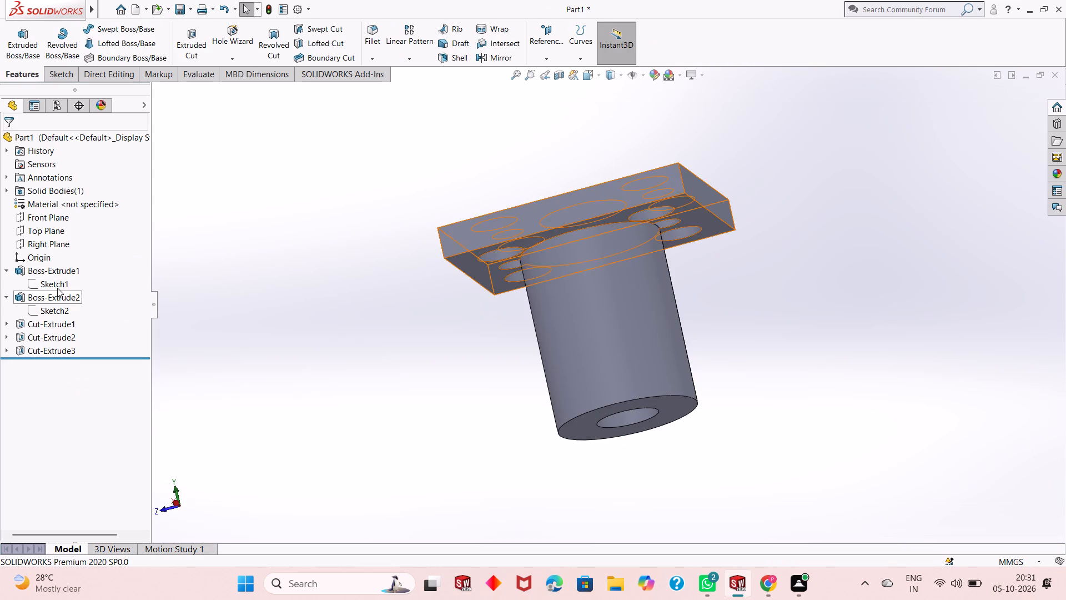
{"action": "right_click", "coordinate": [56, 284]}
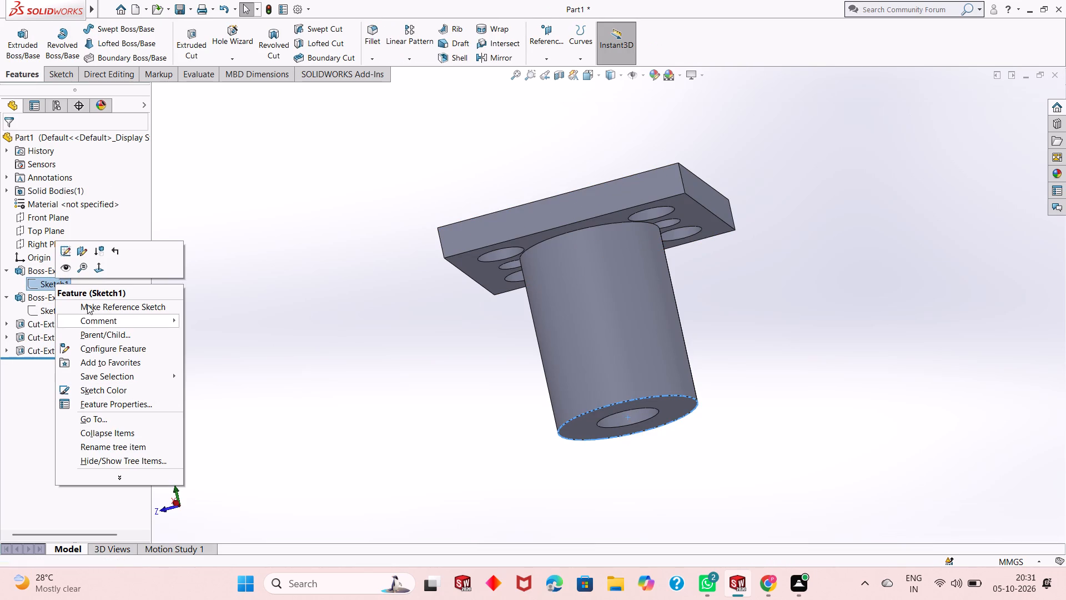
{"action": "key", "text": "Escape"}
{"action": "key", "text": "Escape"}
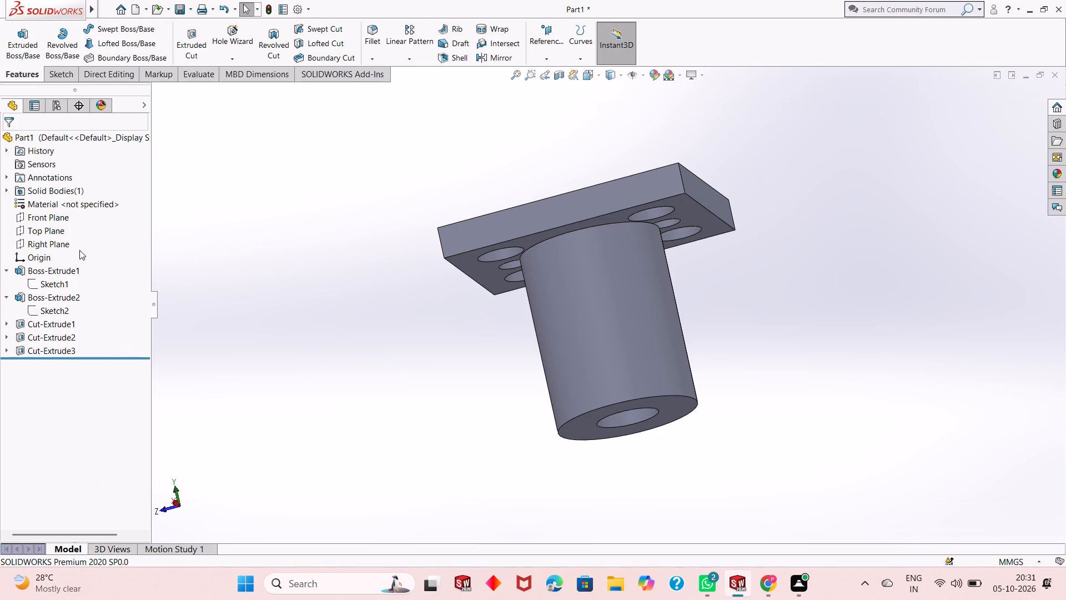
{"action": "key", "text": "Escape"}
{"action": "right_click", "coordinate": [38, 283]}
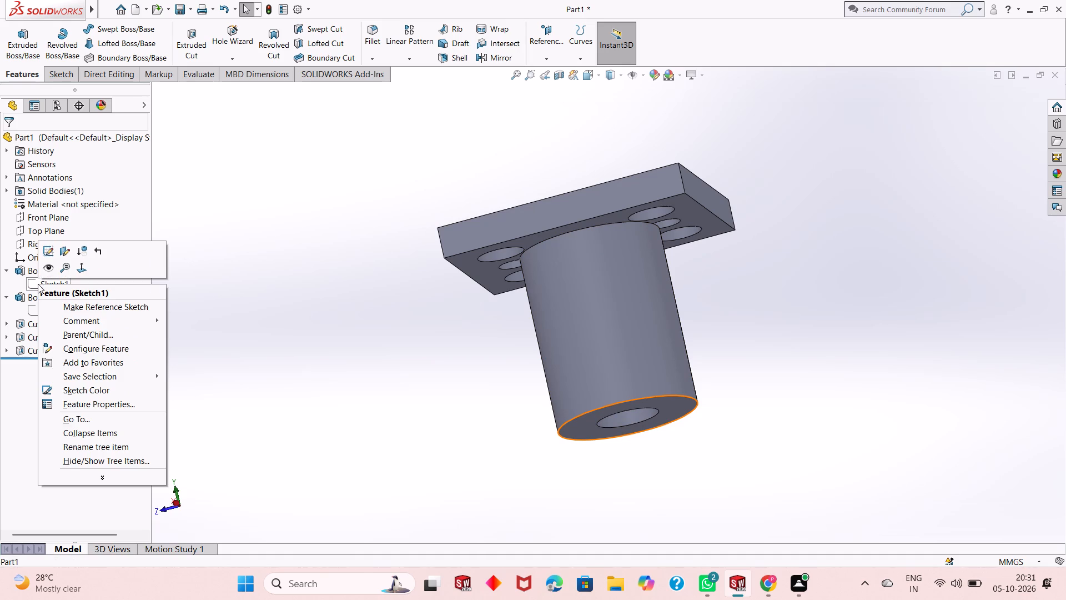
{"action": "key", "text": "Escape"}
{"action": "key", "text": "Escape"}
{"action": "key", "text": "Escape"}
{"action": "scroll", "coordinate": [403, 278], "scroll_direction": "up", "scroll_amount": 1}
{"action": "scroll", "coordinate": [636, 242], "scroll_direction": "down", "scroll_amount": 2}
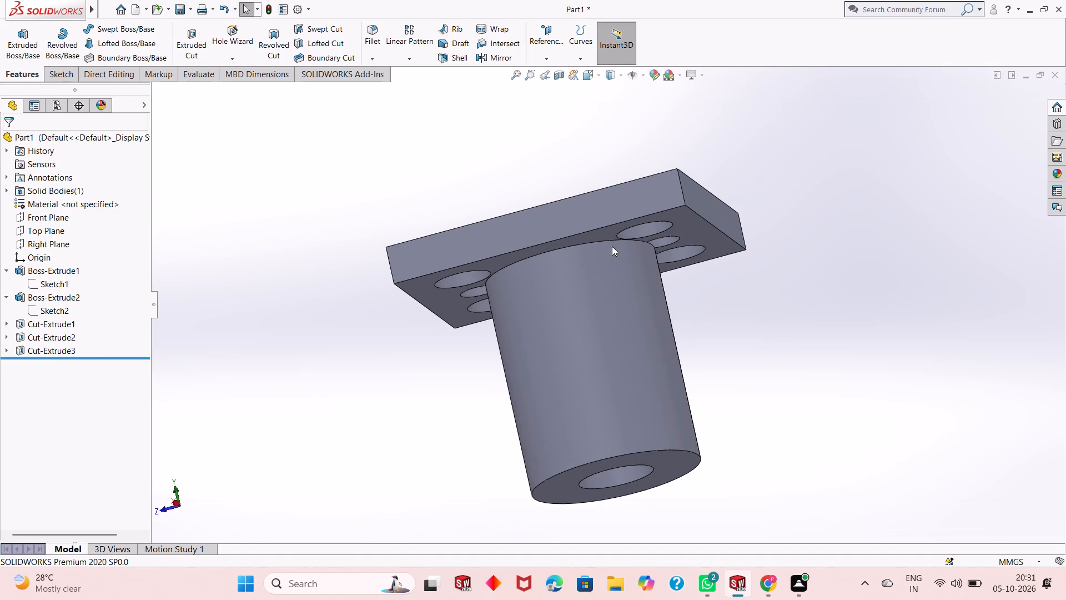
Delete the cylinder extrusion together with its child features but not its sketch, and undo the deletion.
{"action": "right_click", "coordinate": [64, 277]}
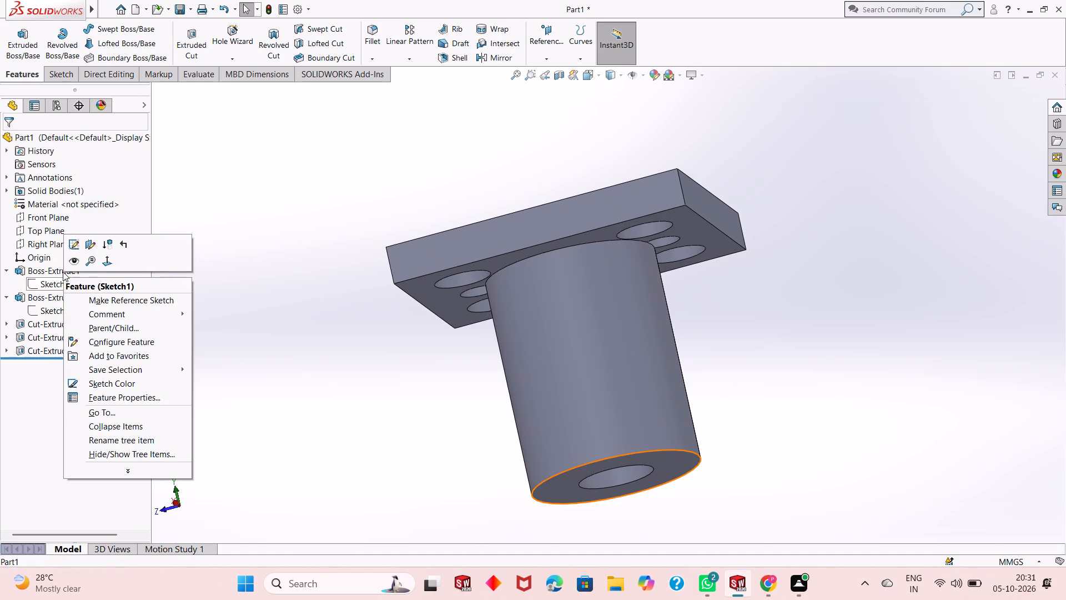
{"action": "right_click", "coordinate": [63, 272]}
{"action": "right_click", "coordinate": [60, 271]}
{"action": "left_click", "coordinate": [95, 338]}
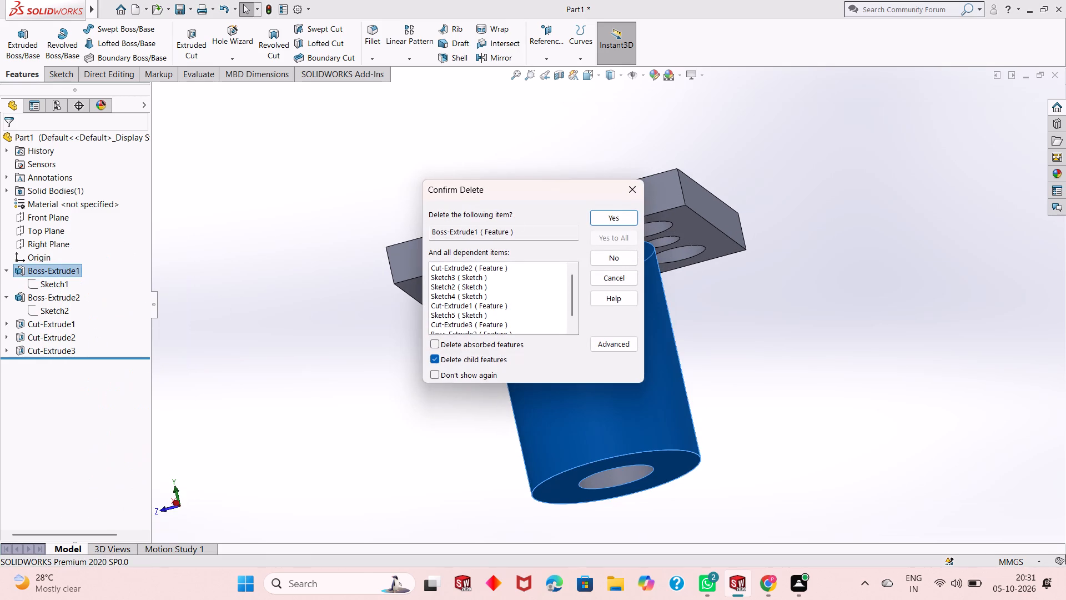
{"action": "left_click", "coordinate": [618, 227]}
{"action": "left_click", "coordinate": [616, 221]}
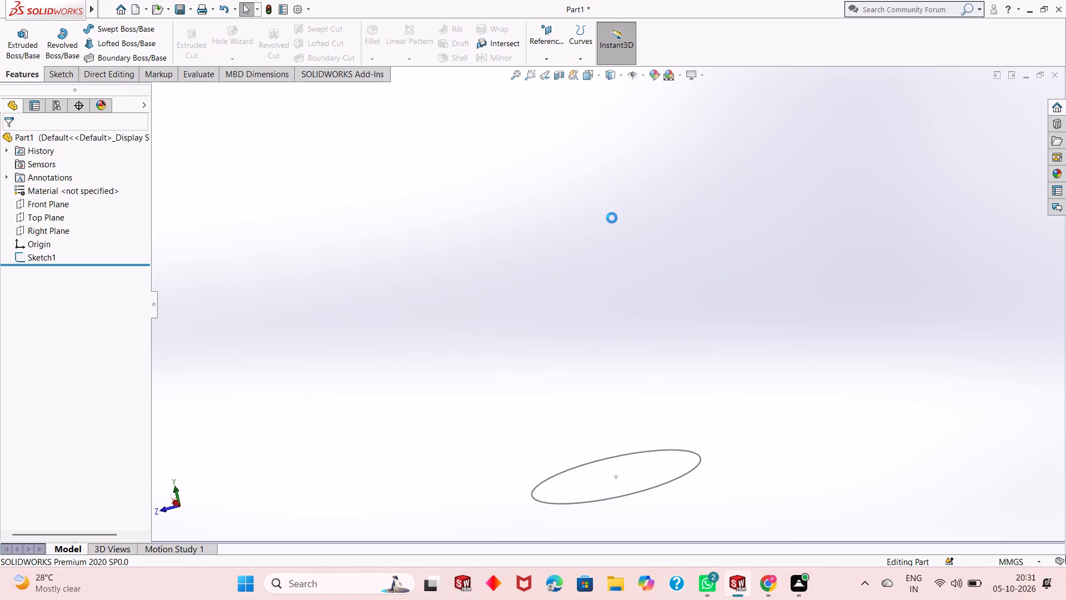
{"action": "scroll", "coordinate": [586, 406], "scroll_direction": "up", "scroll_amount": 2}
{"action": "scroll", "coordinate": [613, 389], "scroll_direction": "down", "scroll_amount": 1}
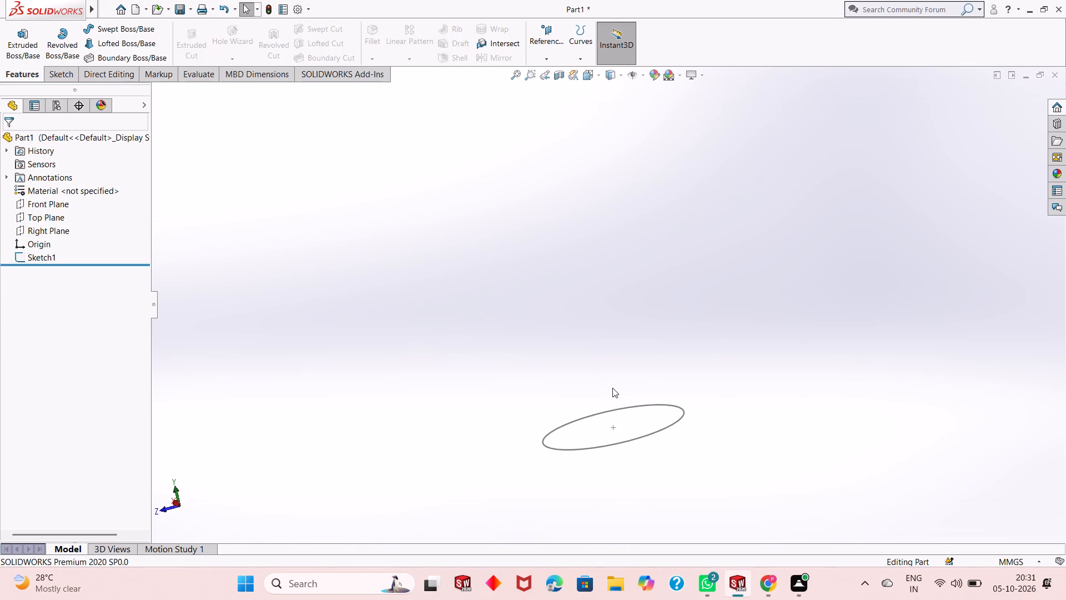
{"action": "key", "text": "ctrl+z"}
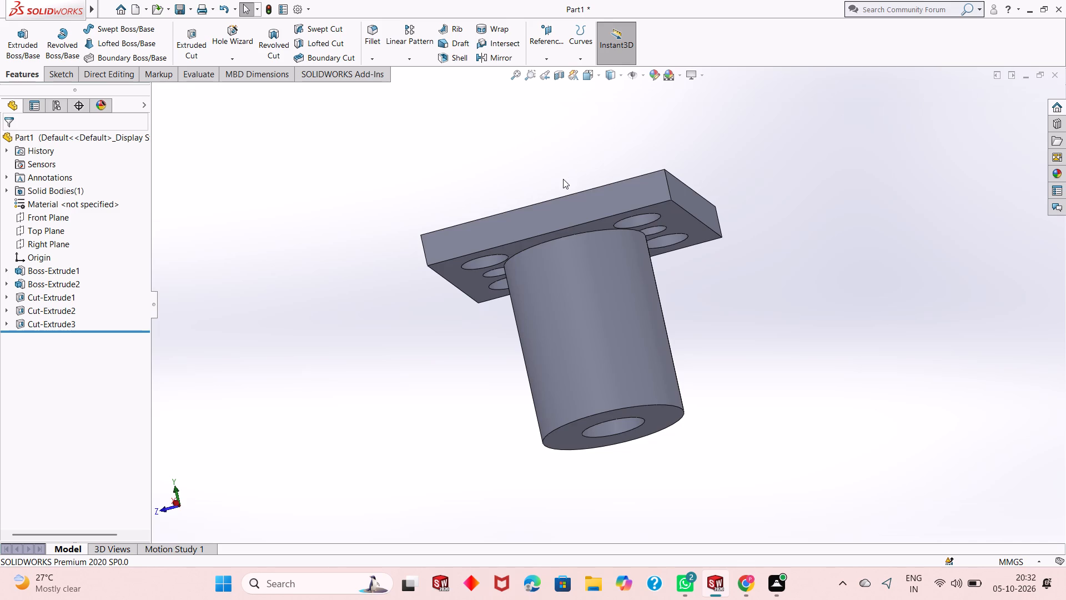
Examine the holed plate, the cylinder's side wall and its bored base from above, below and the side.
{"action": "scroll", "coordinate": [585, 235], "scroll_direction": "up", "scroll_amount": 2}
{"action": "middle_click_drag", "start_coordinate": [585, 235], "coordinate": [604, 286]}
{"action": "scroll", "coordinate": [604, 286], "scroll_direction": "up", "scroll_amount": 1}
{"action": "scroll", "coordinate": [616, 321], "scroll_direction": "down", "scroll_amount": 2}
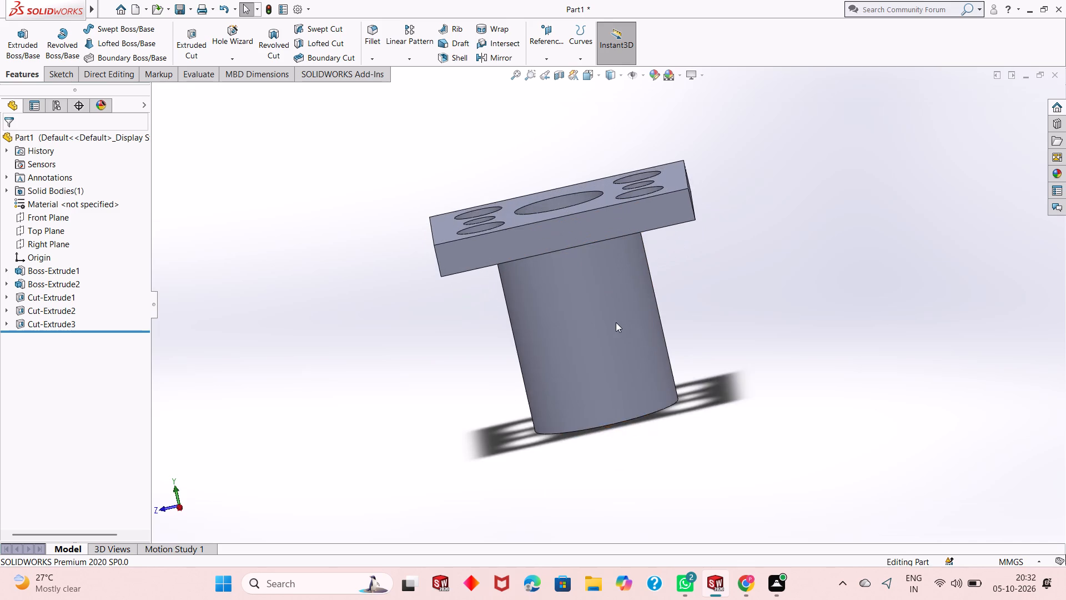
{"action": "scroll", "coordinate": [616, 322], "scroll_direction": "down", "scroll_amount": 3}
{"action": "scroll", "coordinate": [620, 318], "scroll_direction": "up", "scroll_amount": 3}
{"action": "middle_click_drag", "start_coordinate": [607, 313], "coordinate": [569, 197]}
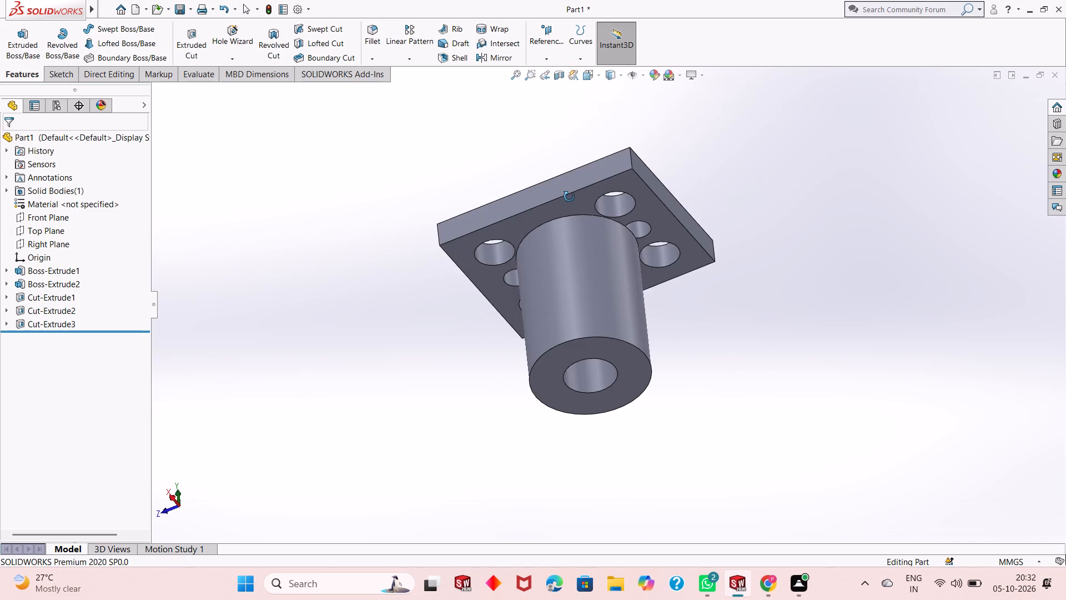
{"action": "middle_click_drag", "start_coordinate": [569, 197], "coordinate": [591, 298]}
{"action": "scroll", "coordinate": [592, 283], "scroll_direction": "down", "scroll_amount": 3}
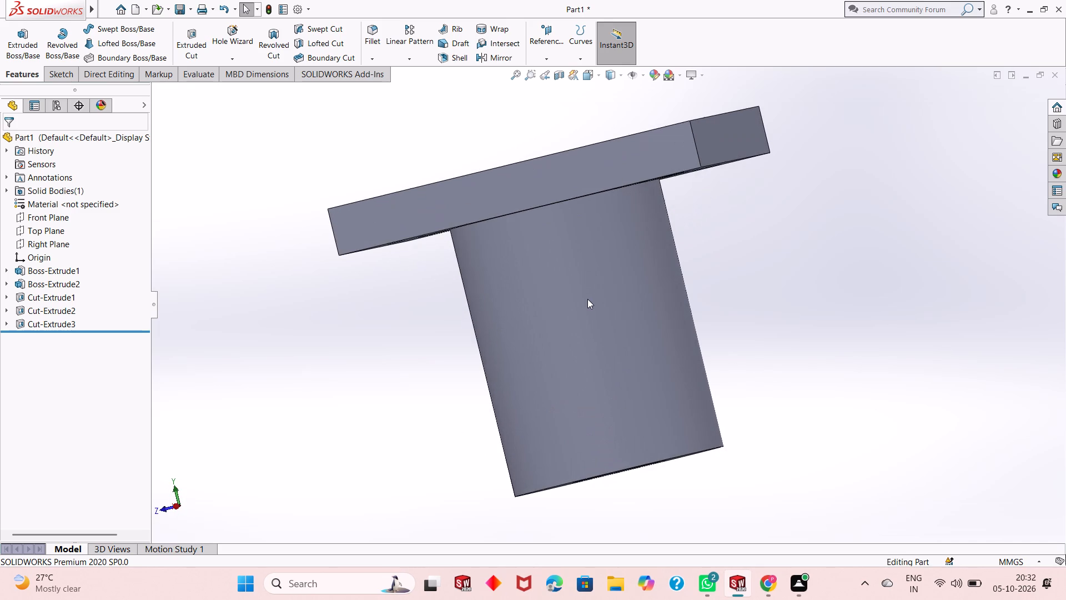
{"action": "scroll", "coordinate": [616, 328], "scroll_direction": "up", "scroll_amount": 2}
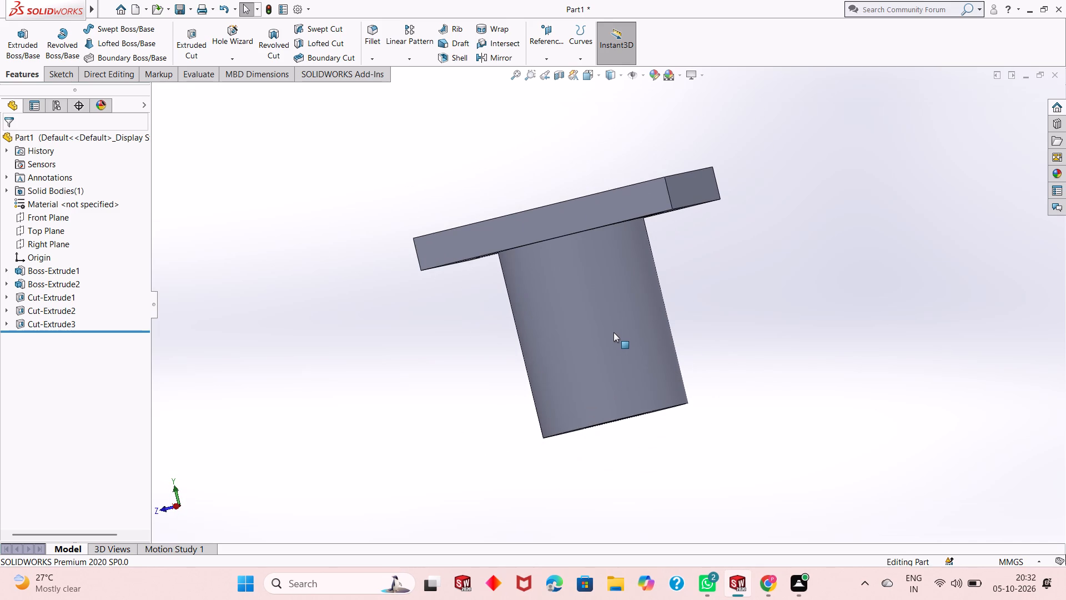
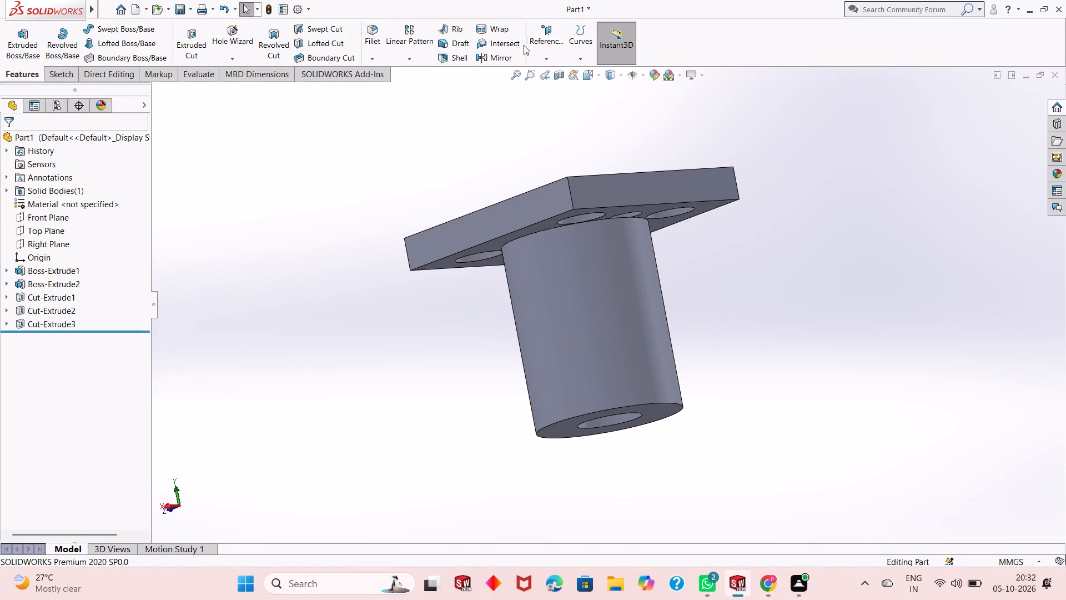
Create a reference plane offset 0 mm from the Front Plane, running through the cylinder's centre.
{"action": "left_click", "coordinate": [551, 60]}
{"action": "left_click", "coordinate": [558, 67]}
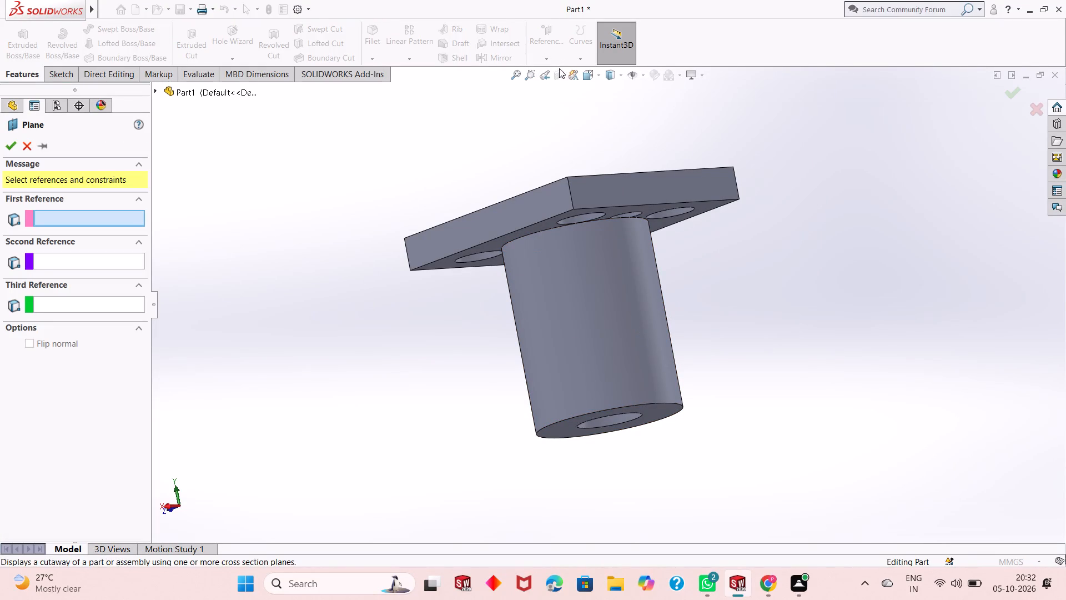
{"action": "left_click", "coordinate": [162, 88]}
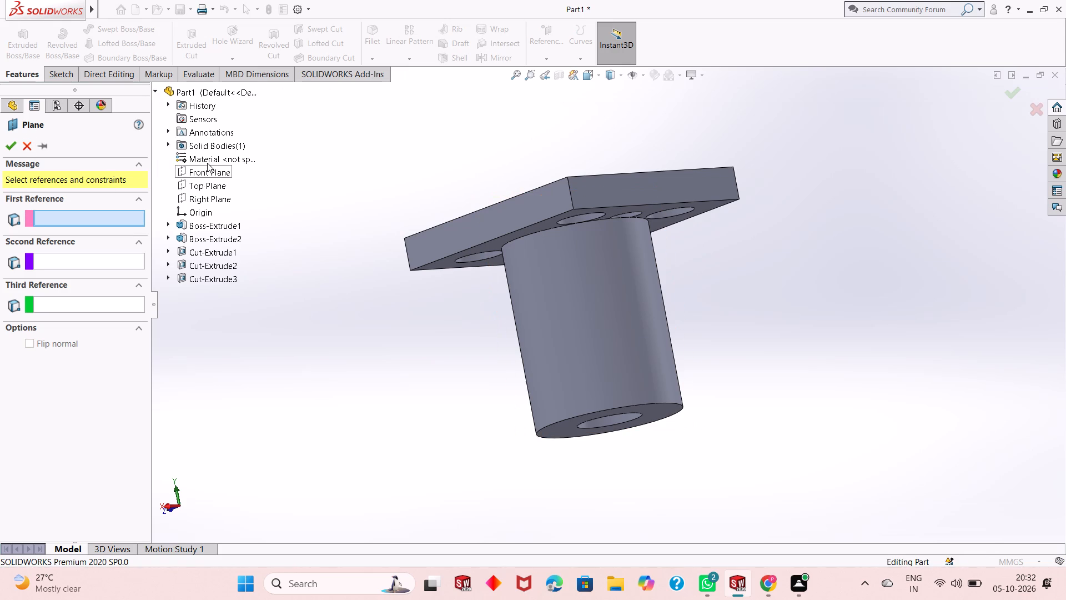
{"action": "left_click", "coordinate": [208, 171]}
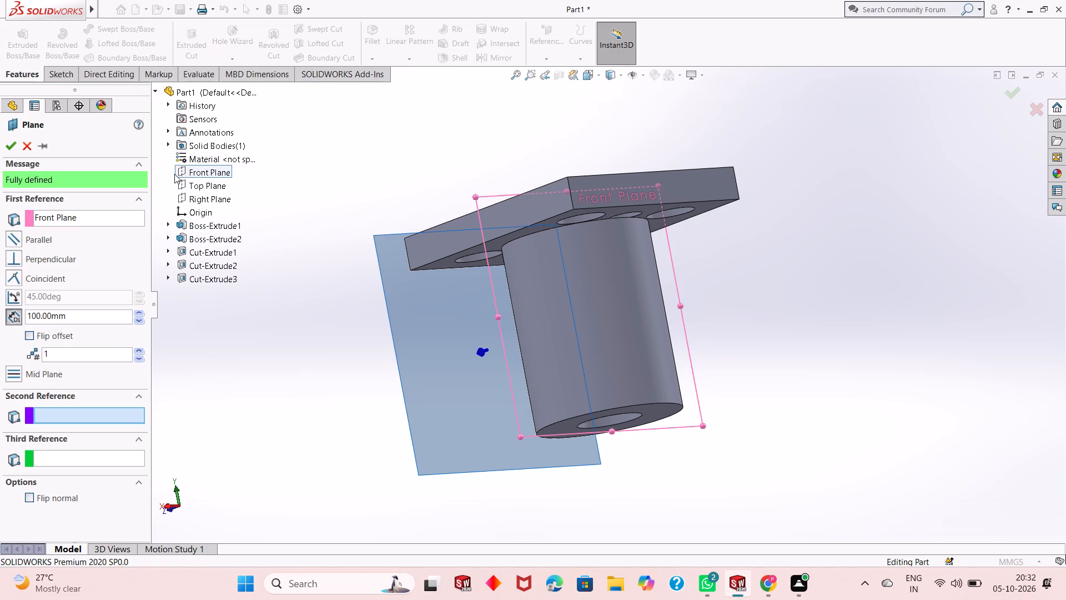
{"action": "double_click", "coordinate": [79, 321]}
{"action": "key", "text": "0"}
{"action": "key", "text": "Return"}
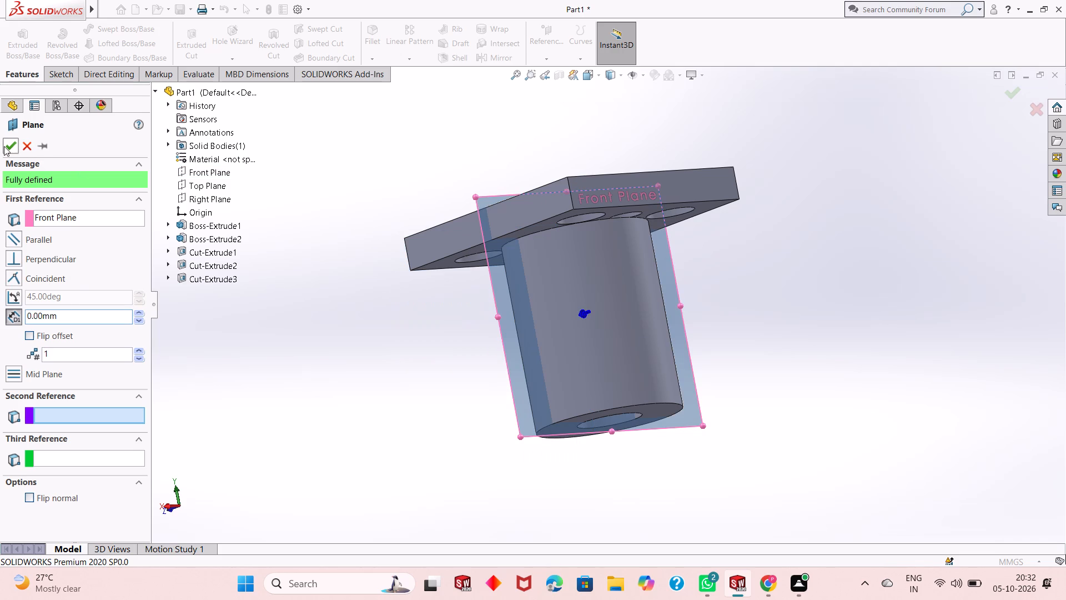
{"action": "left_click", "coordinate": [4, 146]}
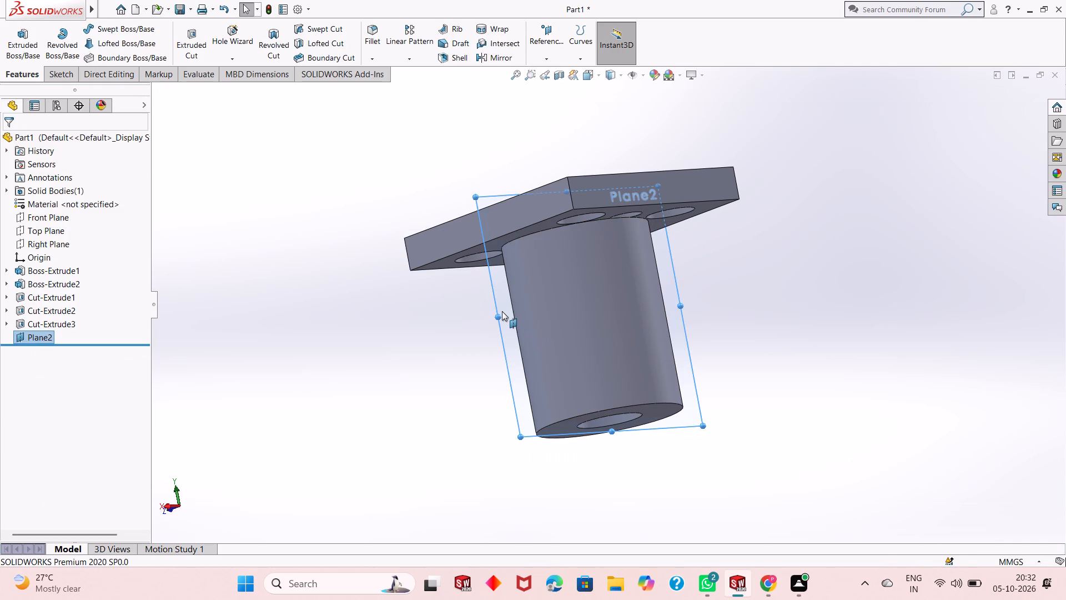
Start a sketch on the new central plane.
{"action": "left_click", "coordinate": [502, 311]}
{"action": "left_click", "coordinate": [554, 277]}
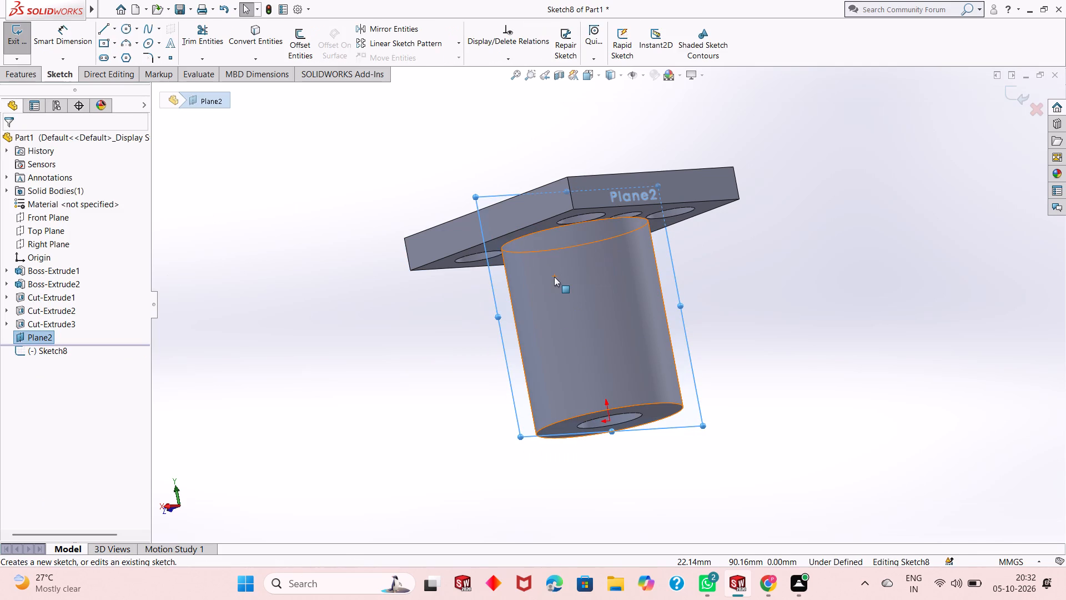
{"action": "key", "text": "ctrl+8"}
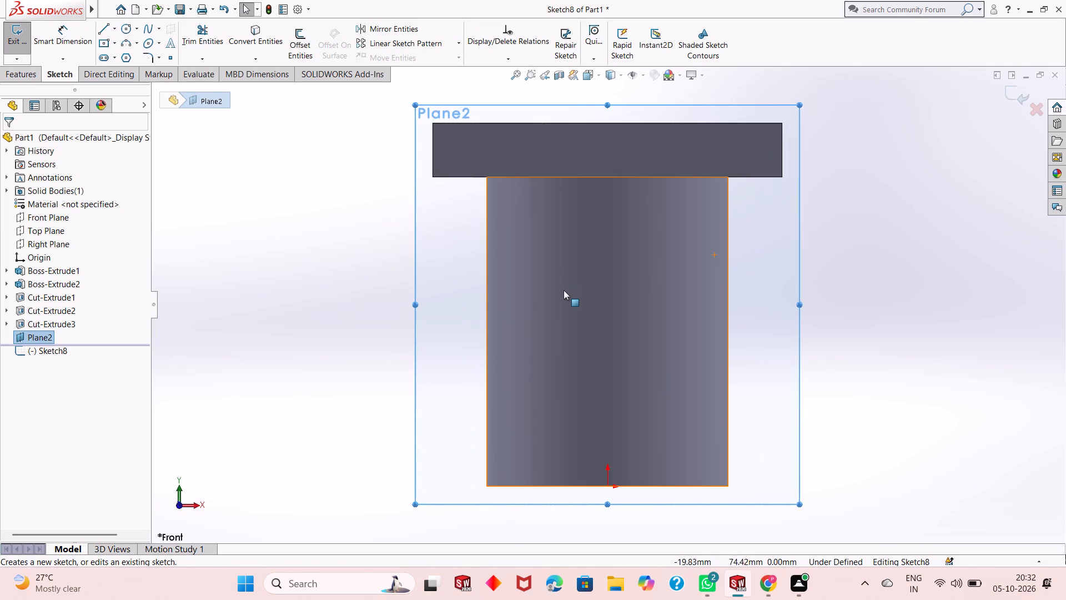
{"action": "scroll", "coordinate": [564, 290], "scroll_direction": "down", "scroll_amount": 1}
{"action": "scroll", "coordinate": [564, 290], "scroll_direction": "up", "scroll_amount": 3}
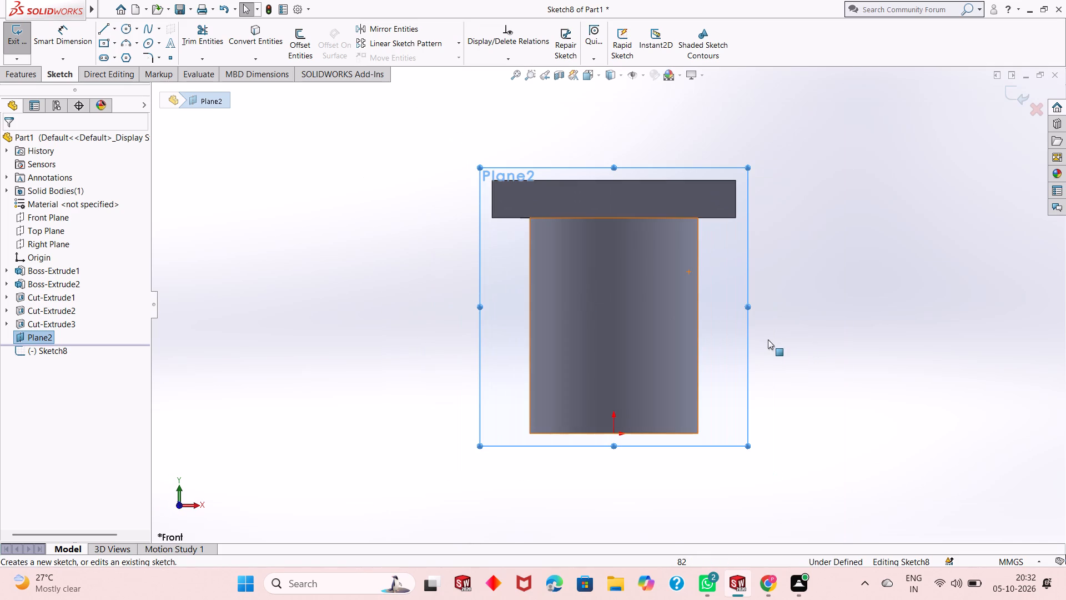
{"action": "key", "text": "Escape"}
{"action": "scroll", "coordinate": [651, 338], "scroll_direction": "up", "scroll_amount": 1}
{"action": "scroll", "coordinate": [706, 369], "scroll_direction": "down", "scroll_amount": 1}
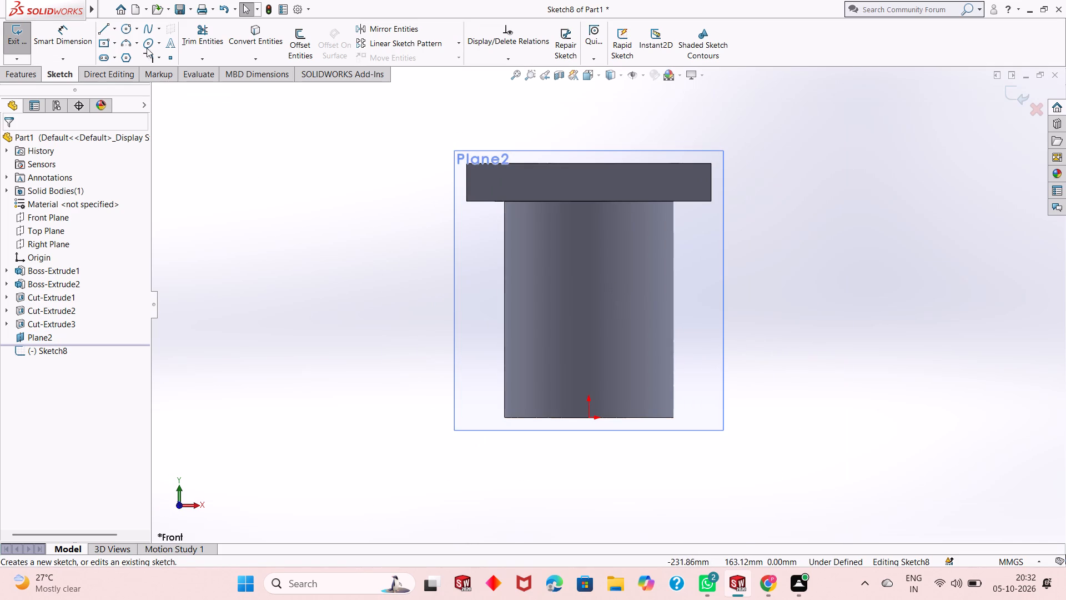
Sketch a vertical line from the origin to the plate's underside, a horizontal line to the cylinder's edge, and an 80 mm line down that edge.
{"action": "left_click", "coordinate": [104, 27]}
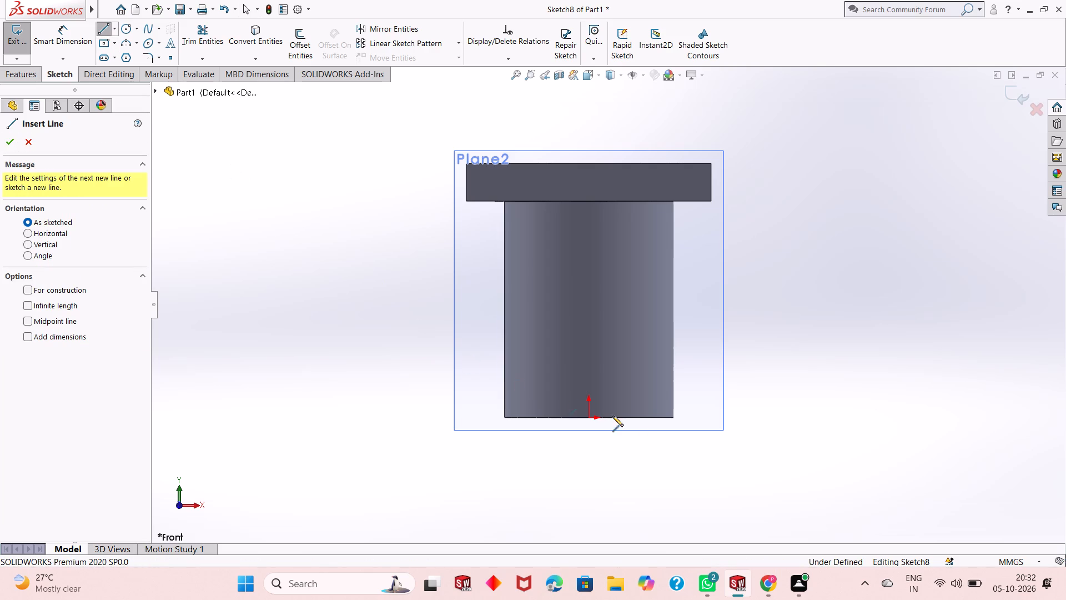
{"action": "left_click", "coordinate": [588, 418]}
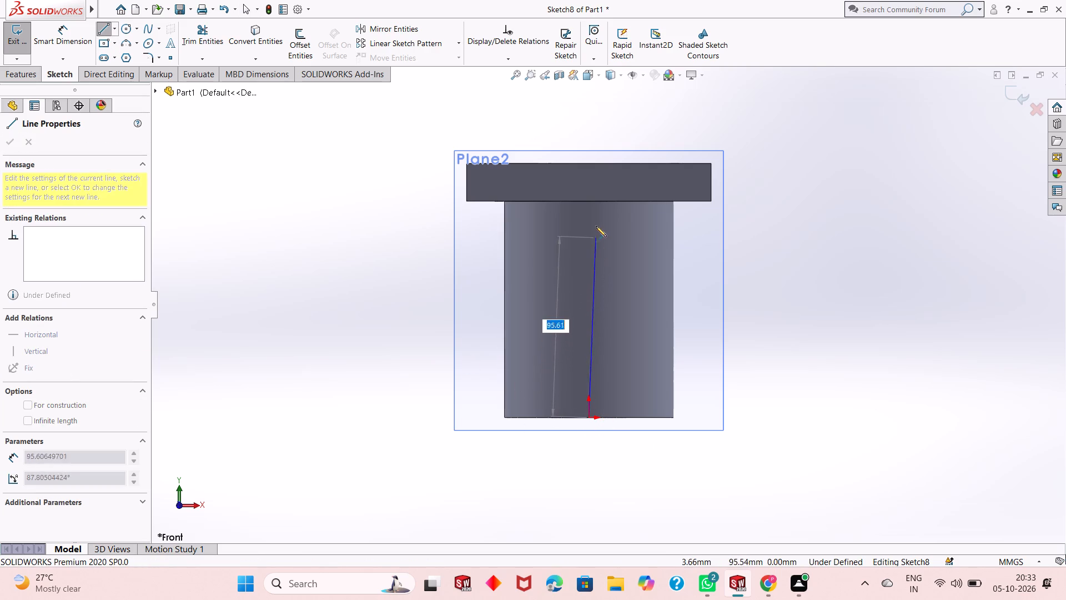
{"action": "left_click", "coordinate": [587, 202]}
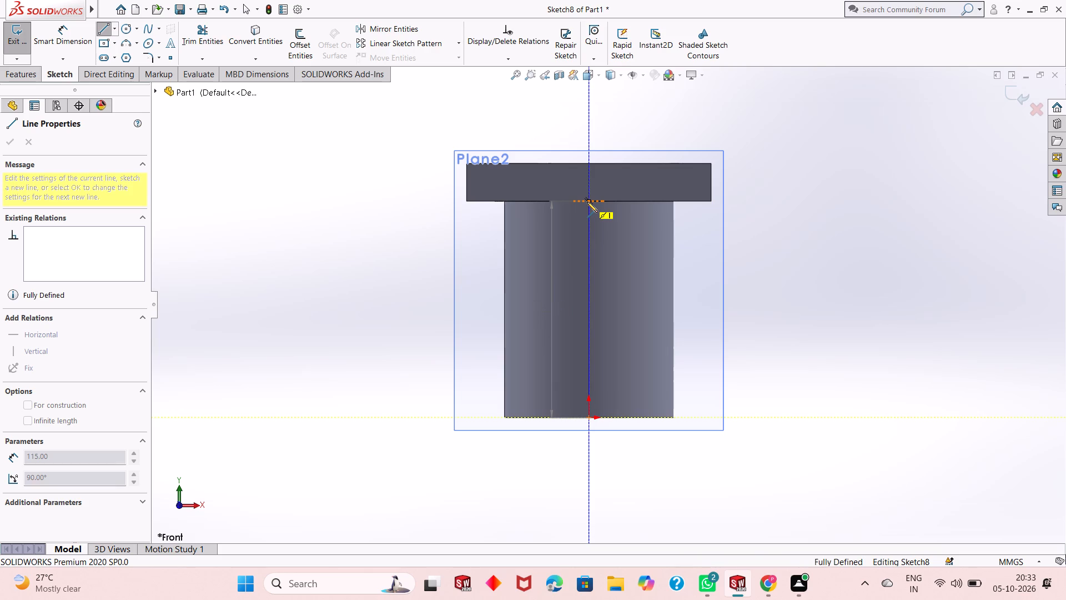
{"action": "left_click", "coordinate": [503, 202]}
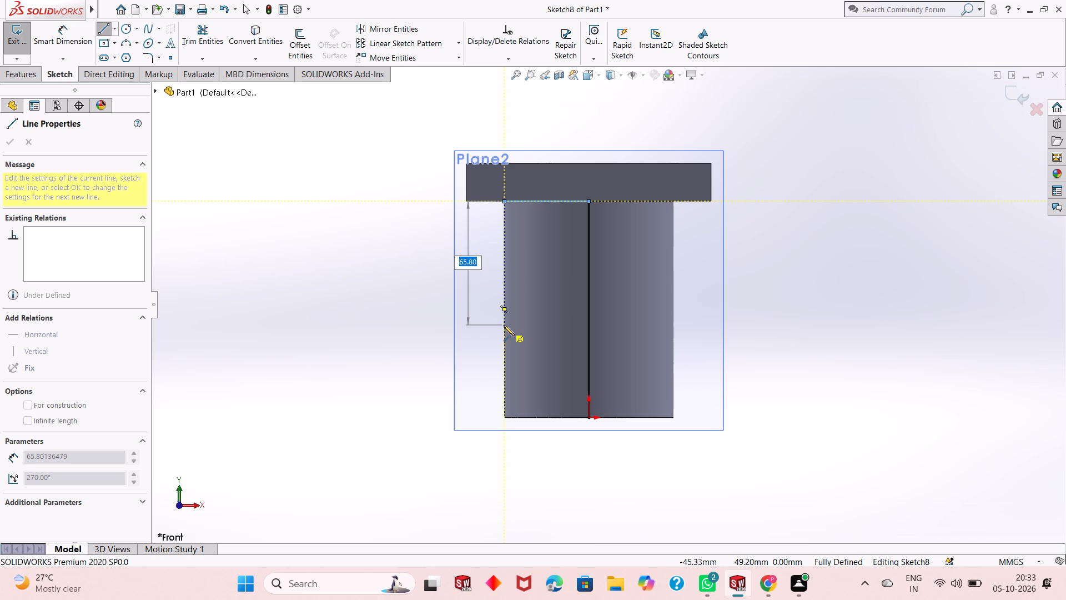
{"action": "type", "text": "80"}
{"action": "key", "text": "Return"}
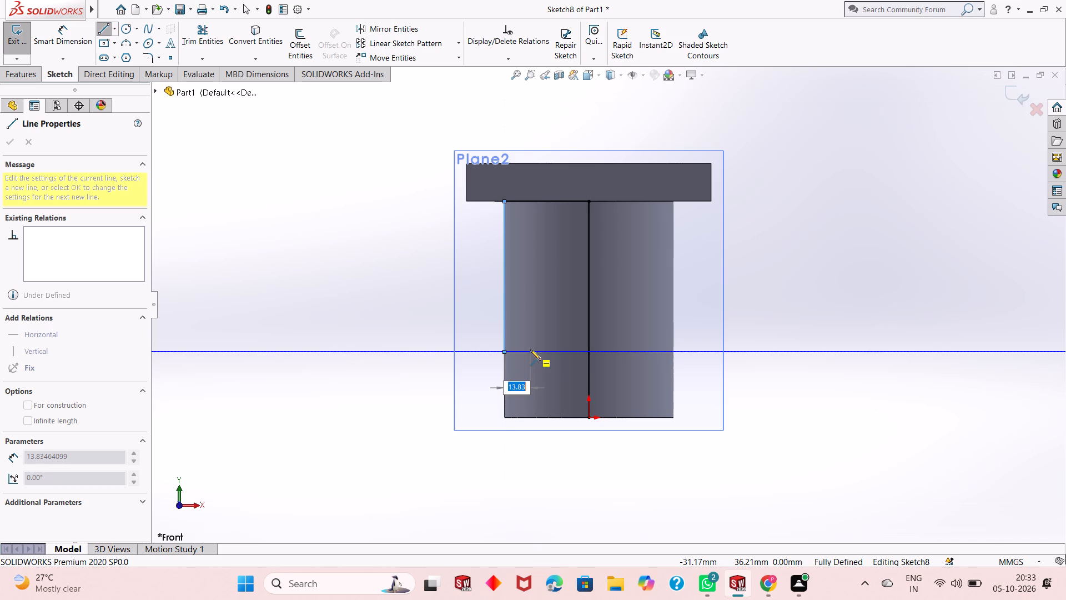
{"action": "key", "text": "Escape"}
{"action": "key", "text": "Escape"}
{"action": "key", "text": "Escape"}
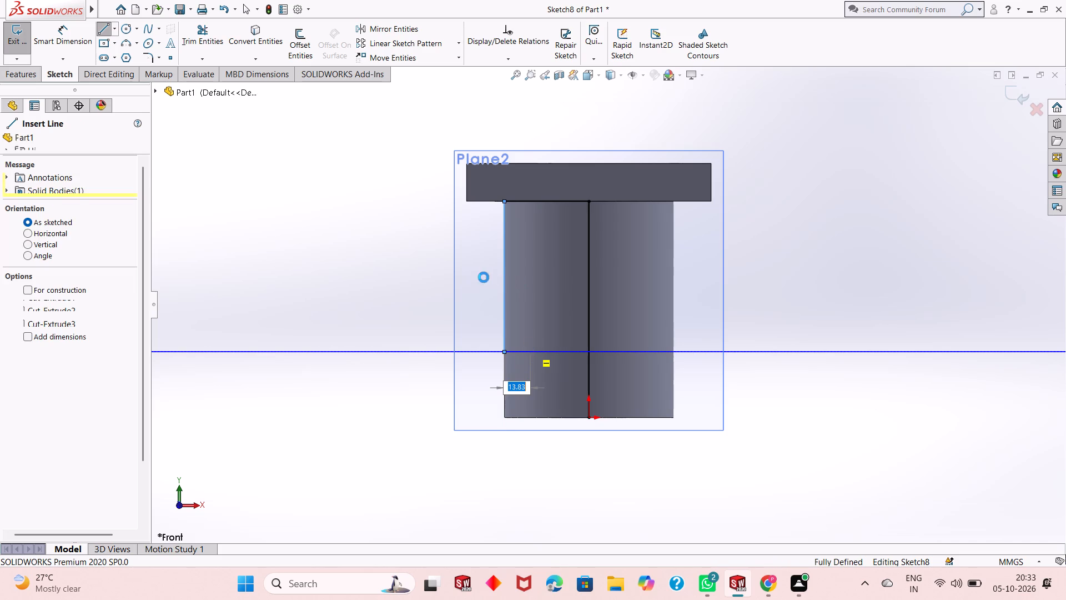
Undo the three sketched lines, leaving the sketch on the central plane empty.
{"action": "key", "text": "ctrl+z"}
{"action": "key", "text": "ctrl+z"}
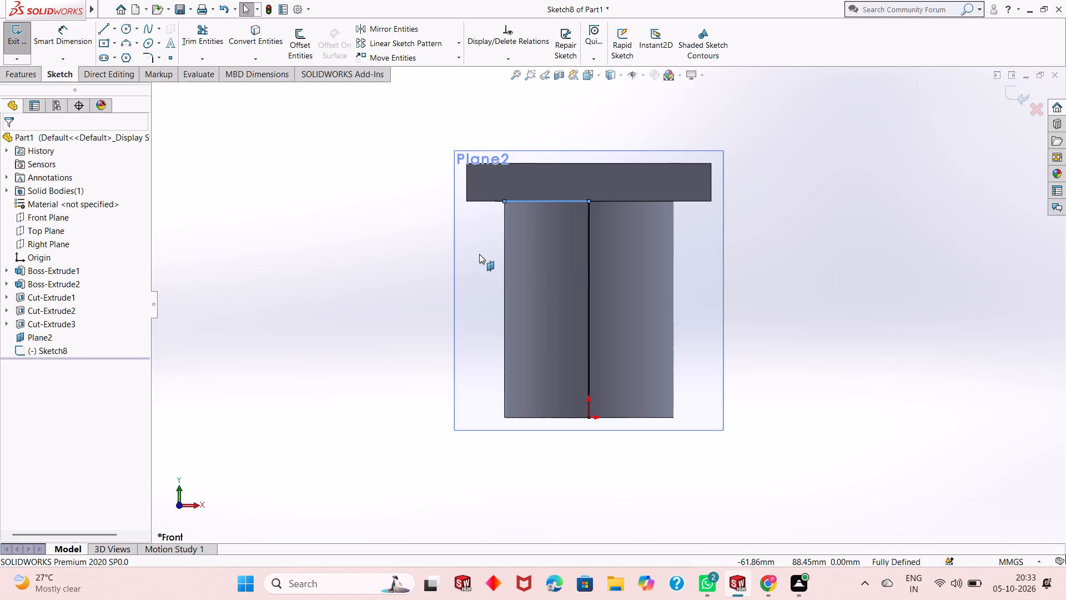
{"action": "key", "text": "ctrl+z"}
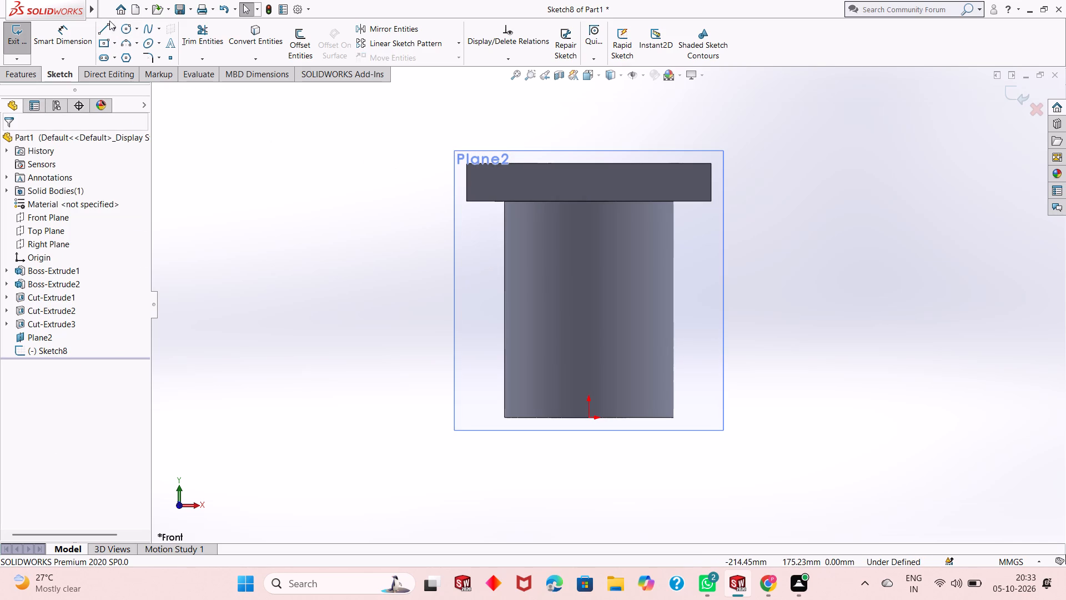
Sketch a 25 mm vertical line upward from the origin at the cylinder's base.
{"action": "left_click", "coordinate": [108, 29]}
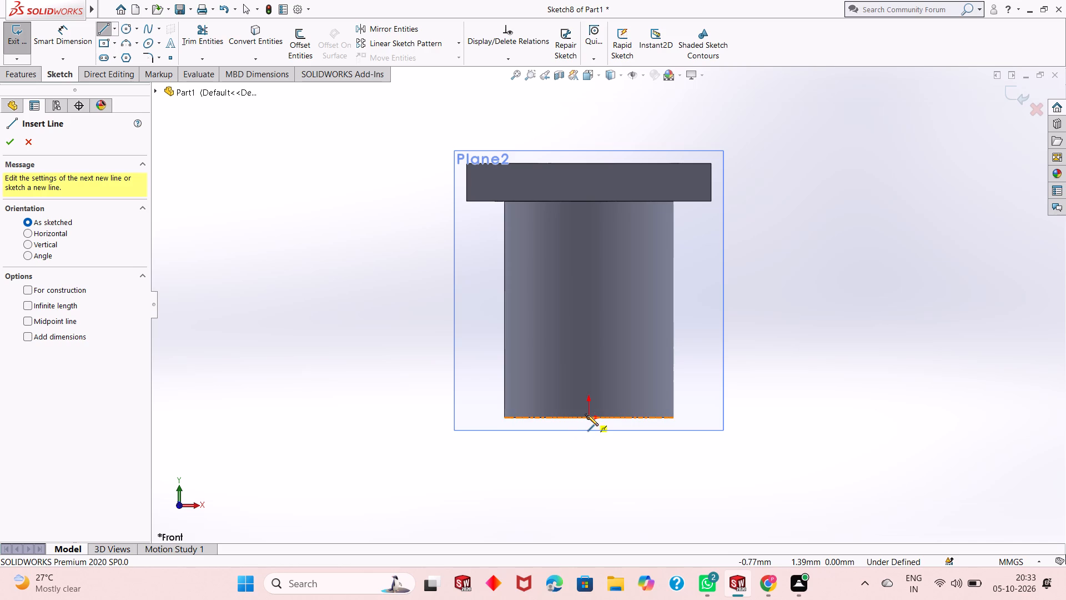
{"action": "left_click", "coordinate": [587, 417]}
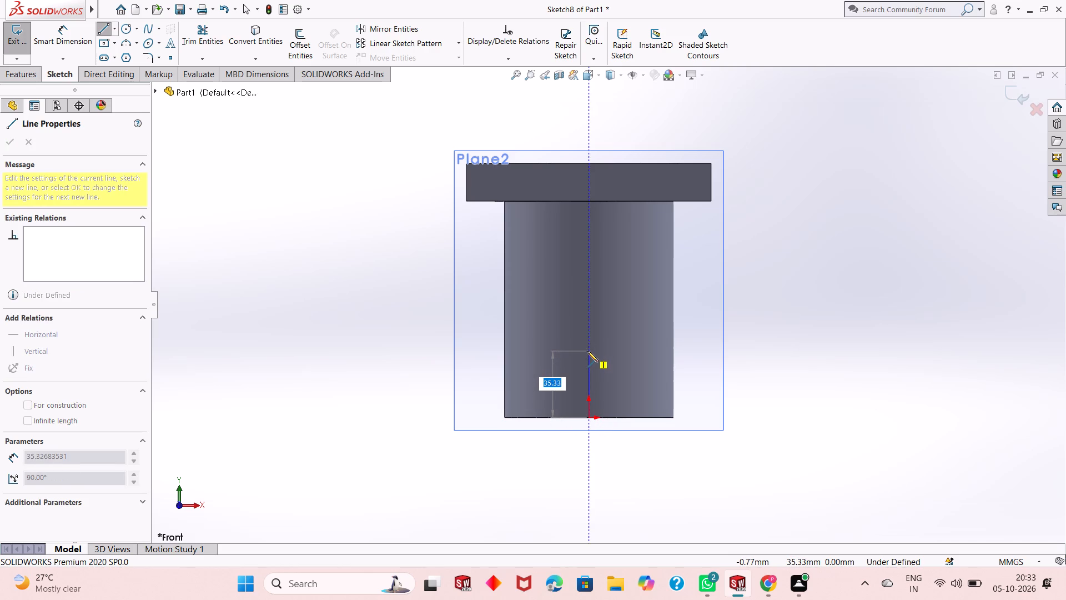
{"action": "type", "text": "25"}
{"action": "key", "text": "Return"}
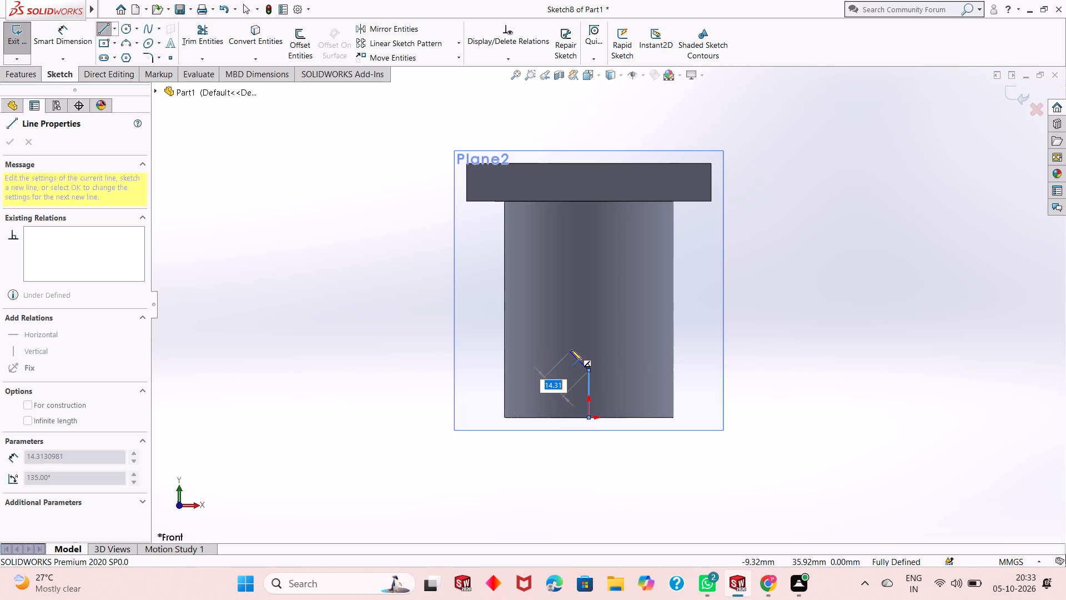
Sketch a 90 × 10 mm rectangle of lines across the cylinder's width, with its lower edge passing through the vertical line's upper end.
{"action": "left_click", "coordinate": [504, 368]}
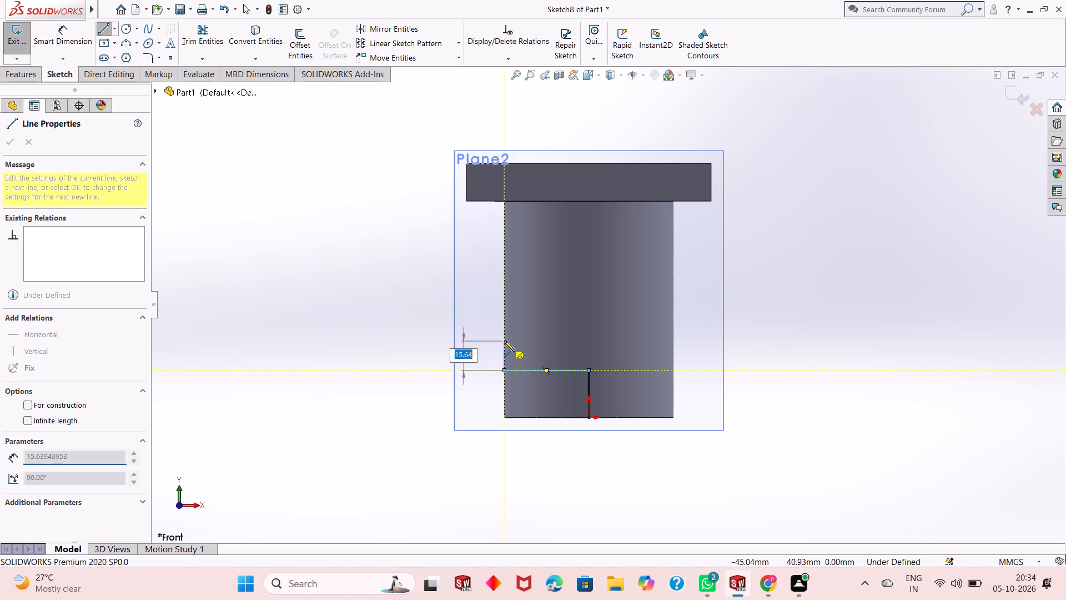
{"action": "type", "text": "10"}
{"action": "key", "text": "Return"}
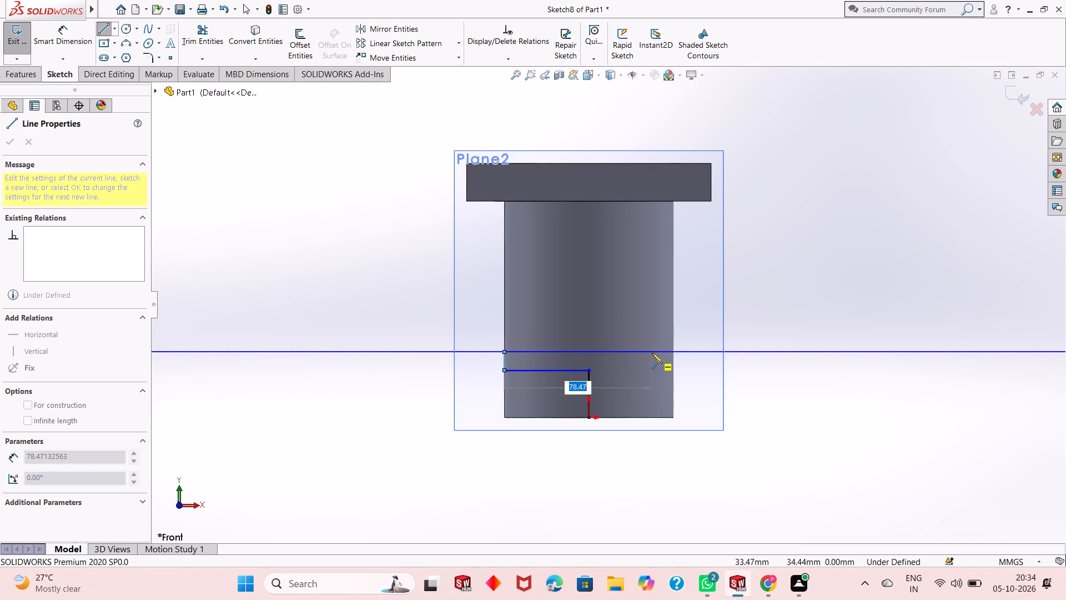
{"action": "type", "text": "90"}
{"action": "key", "text": "Return"}
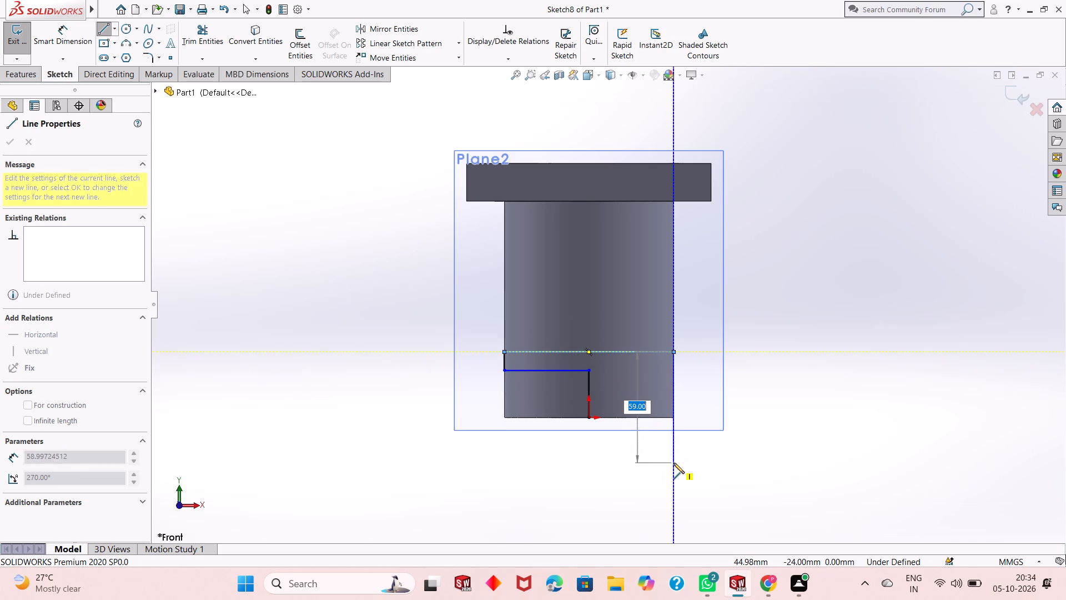
{"action": "type", "text": "10"}
{"action": "key", "text": "Return"}
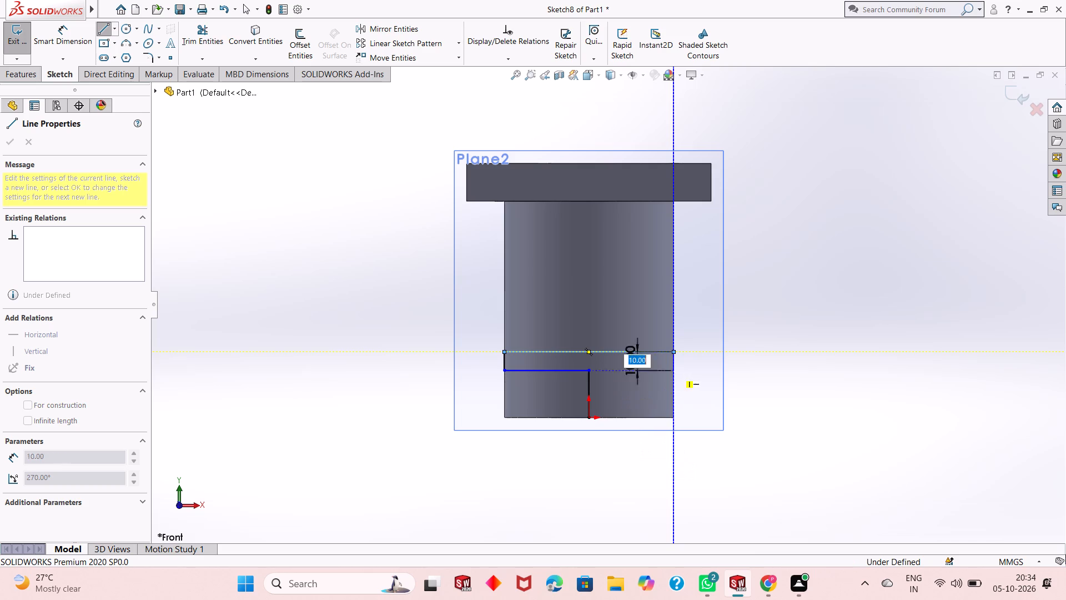
{"action": "left_click", "coordinate": [591, 371]}
{"action": "key", "text": "Escape"}
{"action": "key", "text": "Escape"}
{"action": "key", "text": "Escape"}
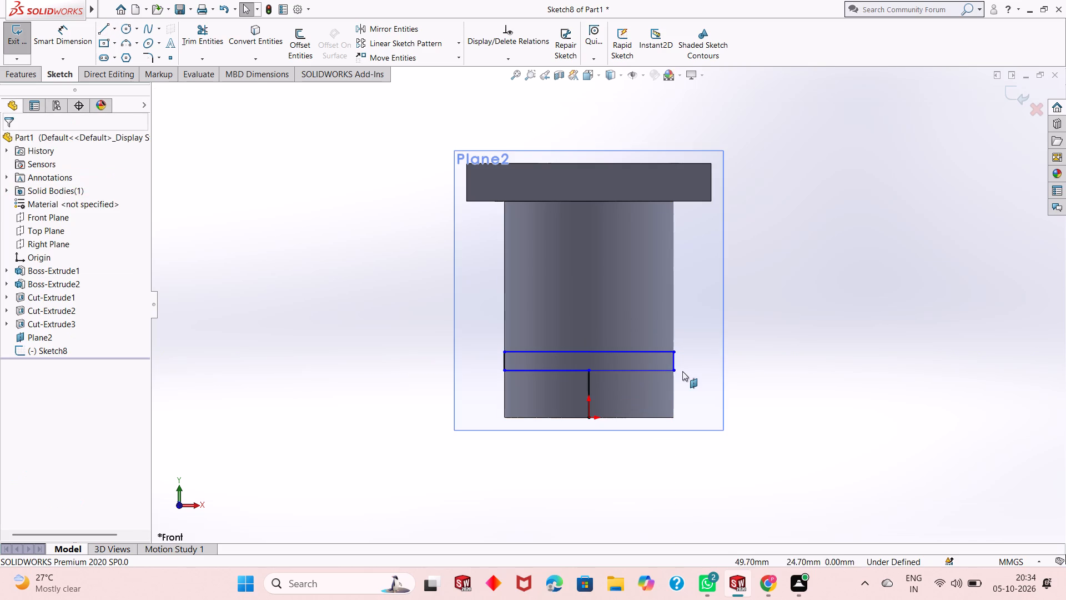
Delete the 25 mm vertical line between the origin and the rectangle.
{"action": "scroll", "coordinate": [659, 351], "scroll_direction": "up", "scroll_amount": 1}
{"action": "scroll", "coordinate": [657, 351], "scroll_direction": "down", "scroll_amount": 2}
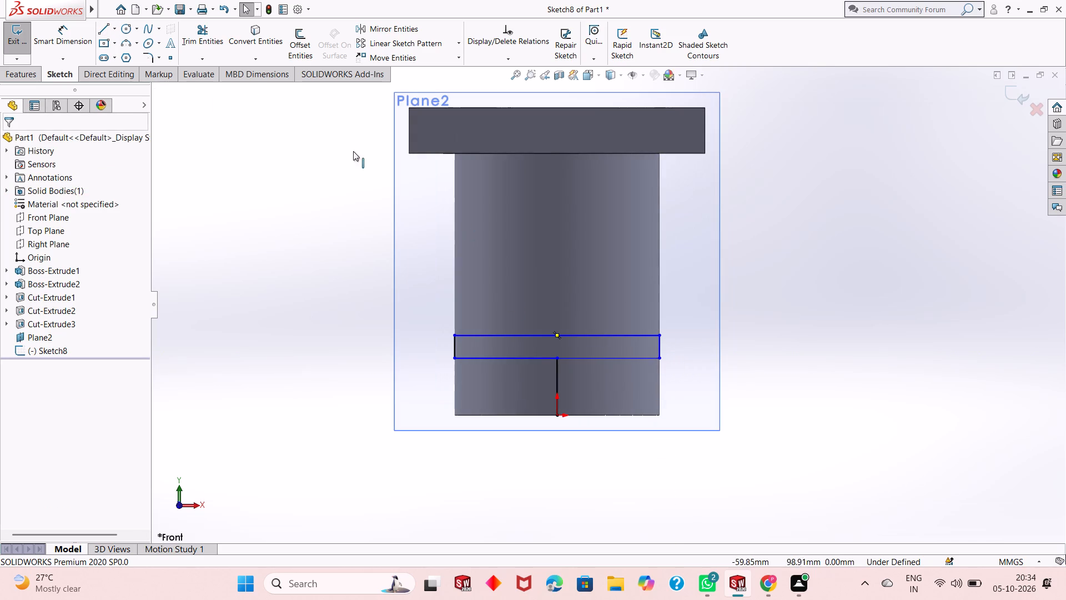
{"action": "left_click", "coordinate": [557, 369]}
{"action": "right_click", "coordinate": [223, 289]}
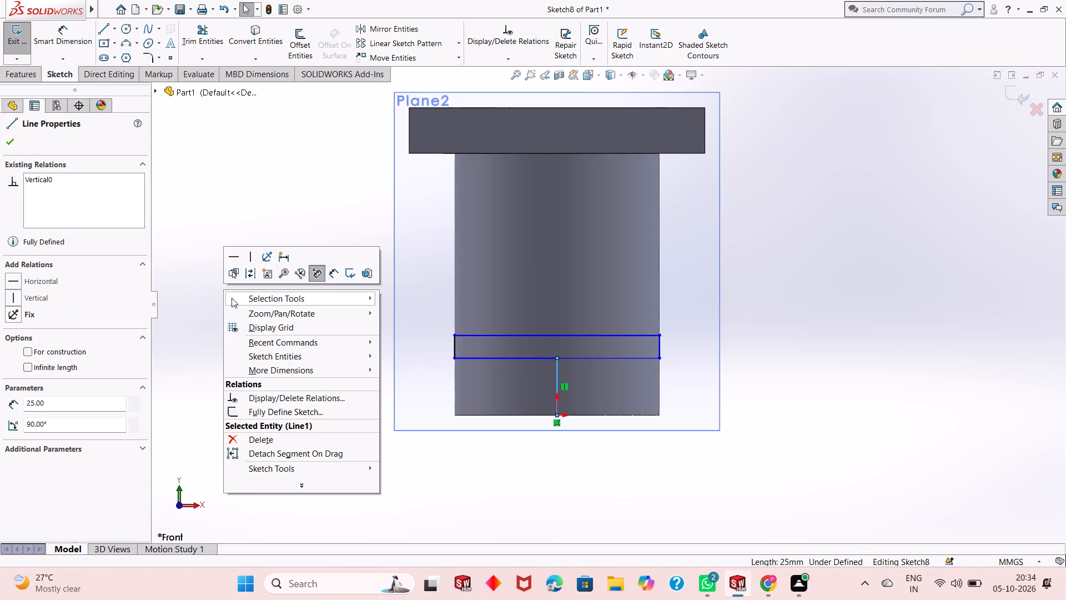
{"action": "left_click", "coordinate": [262, 446]}
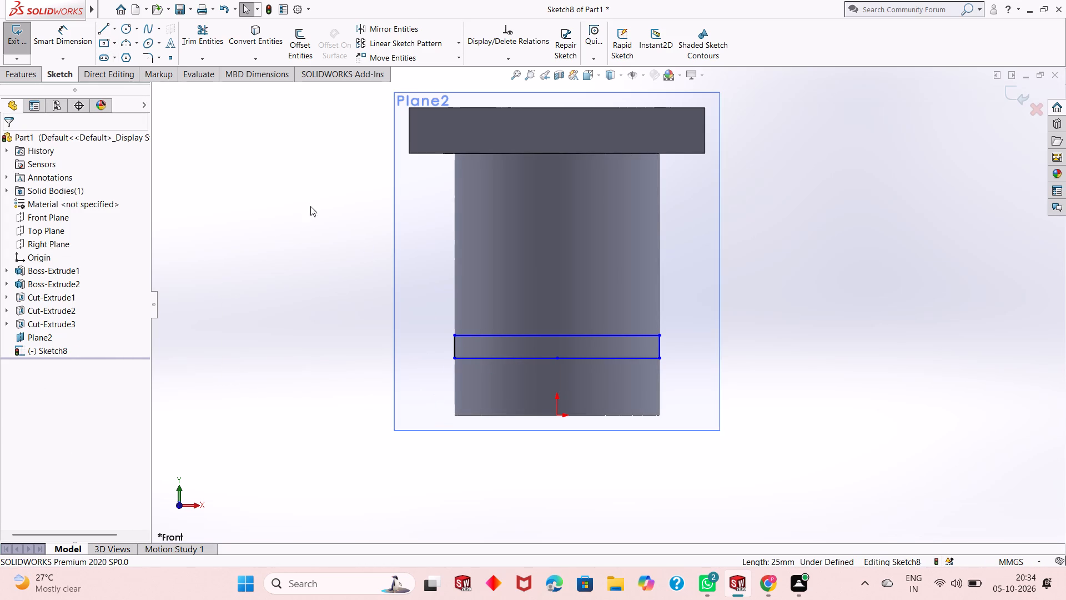
Add a vertical centerline between the midpoints of the rectangle's lower and upper edges.
{"action": "left_click", "coordinate": [113, 28]}
{"action": "left_click", "coordinate": [105, 56]}
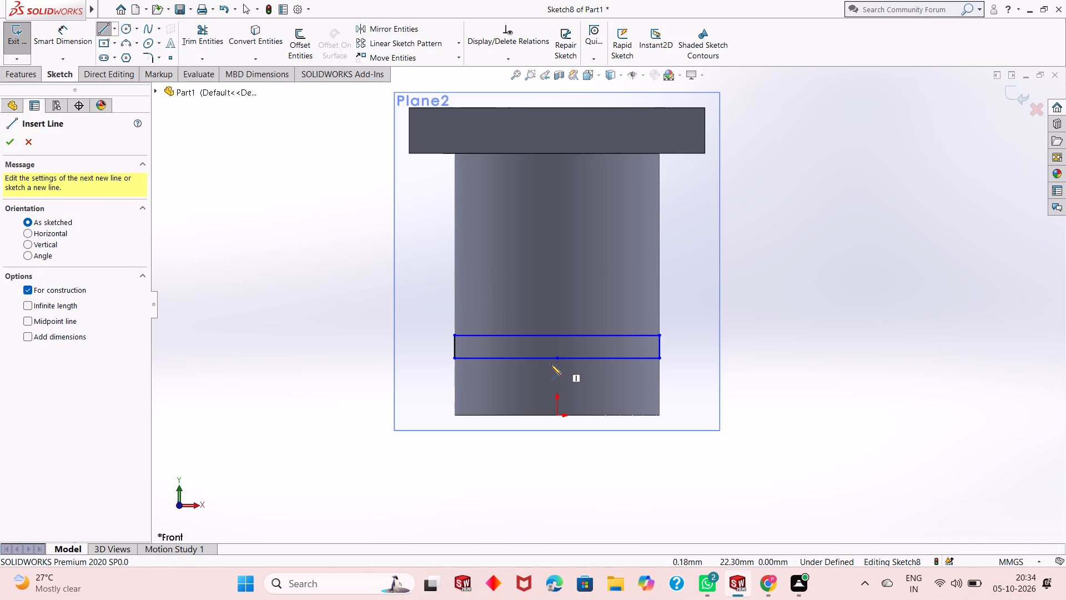
{"action": "left_click", "coordinate": [557, 360]}
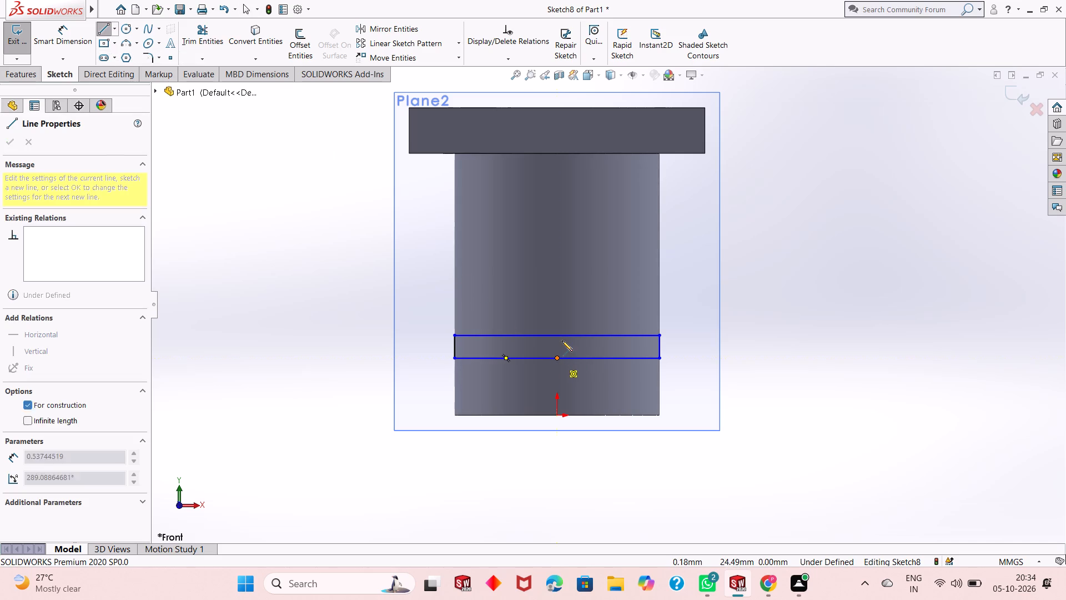
{"action": "left_click", "coordinate": [554, 335]}
{"action": "key", "text": "Escape"}
{"action": "key", "text": "Escape"}
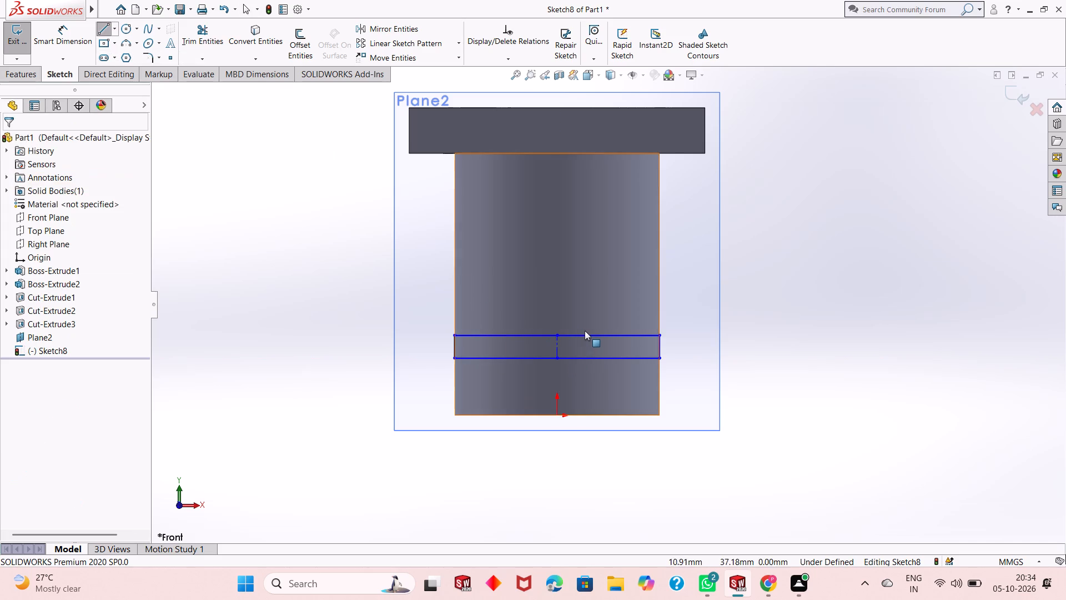
Trim away the half of the band rectangle on the +X side of the centerline, including its outer vertical edge.
{"action": "left_click", "coordinate": [197, 37]}
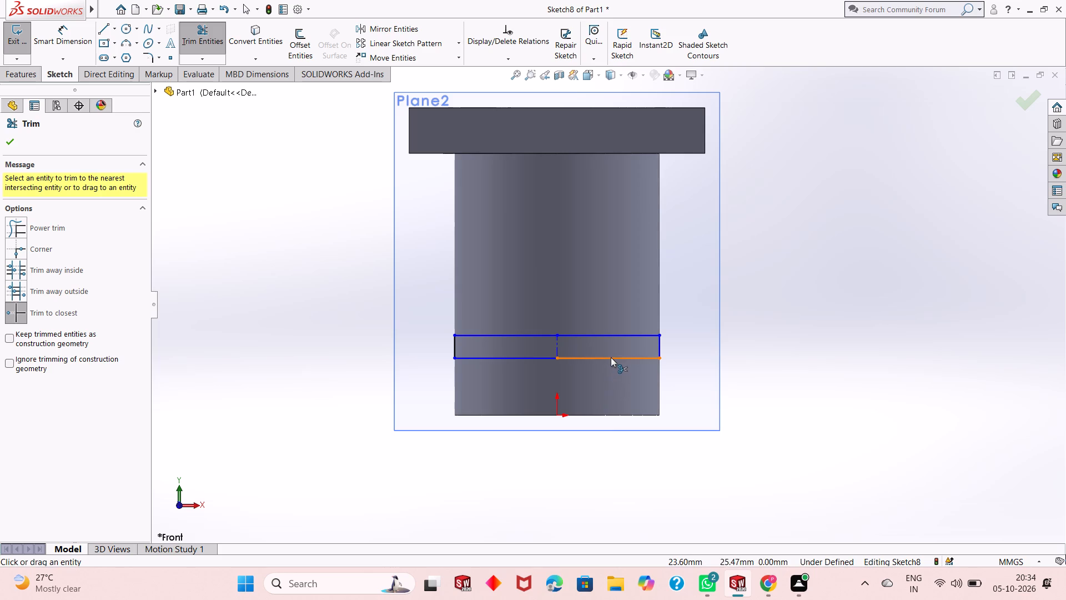
{"action": "left_click", "coordinate": [611, 357]}
{"action": "left_click", "coordinate": [622, 337]}
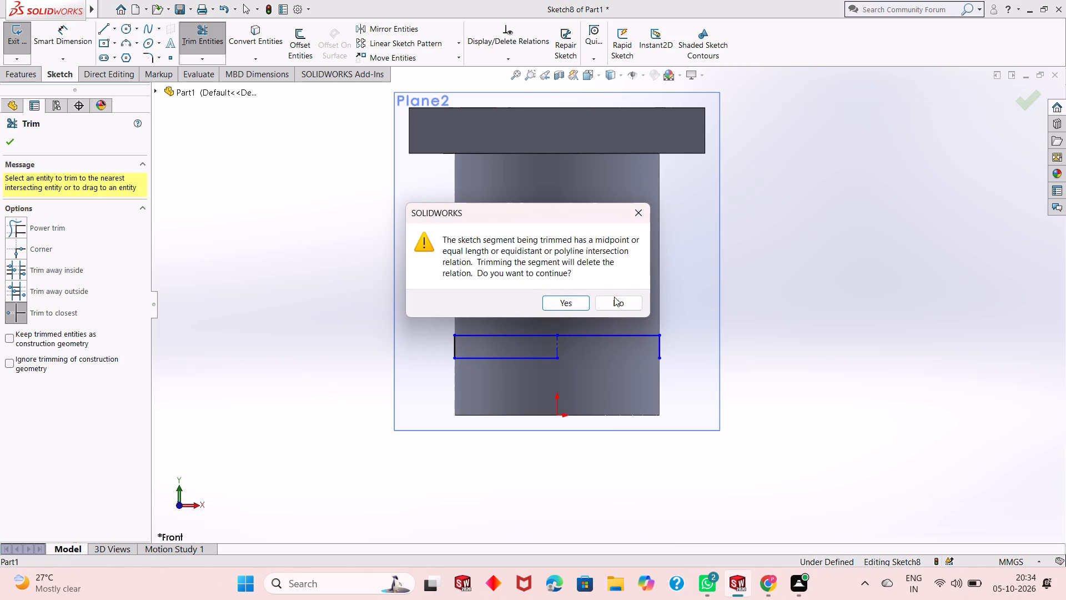
{"action": "left_click", "coordinate": [556, 302]}
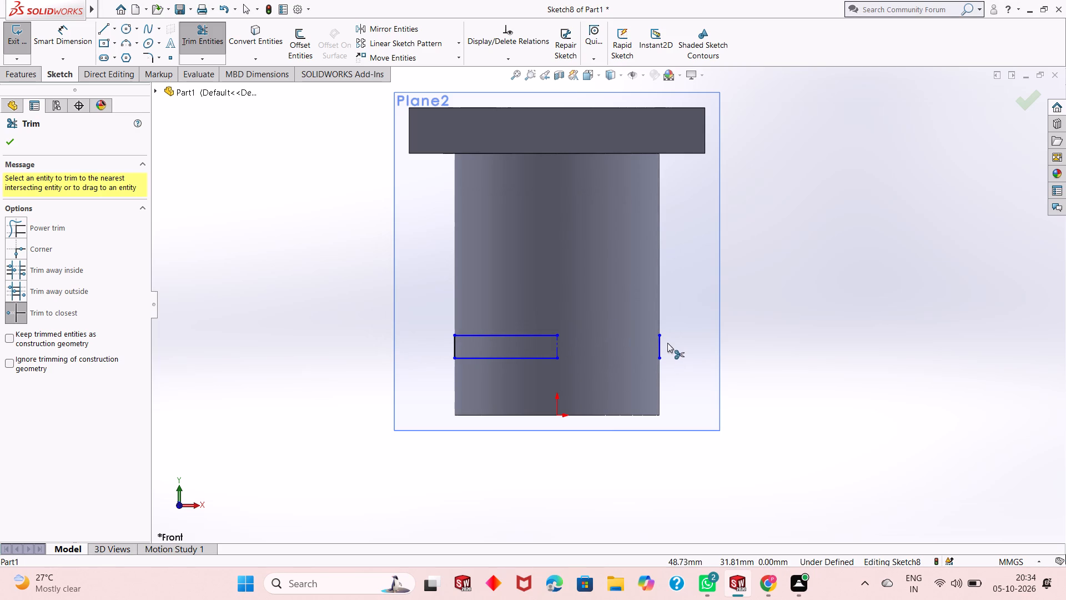
{"action": "left_click", "coordinate": [659, 351]}
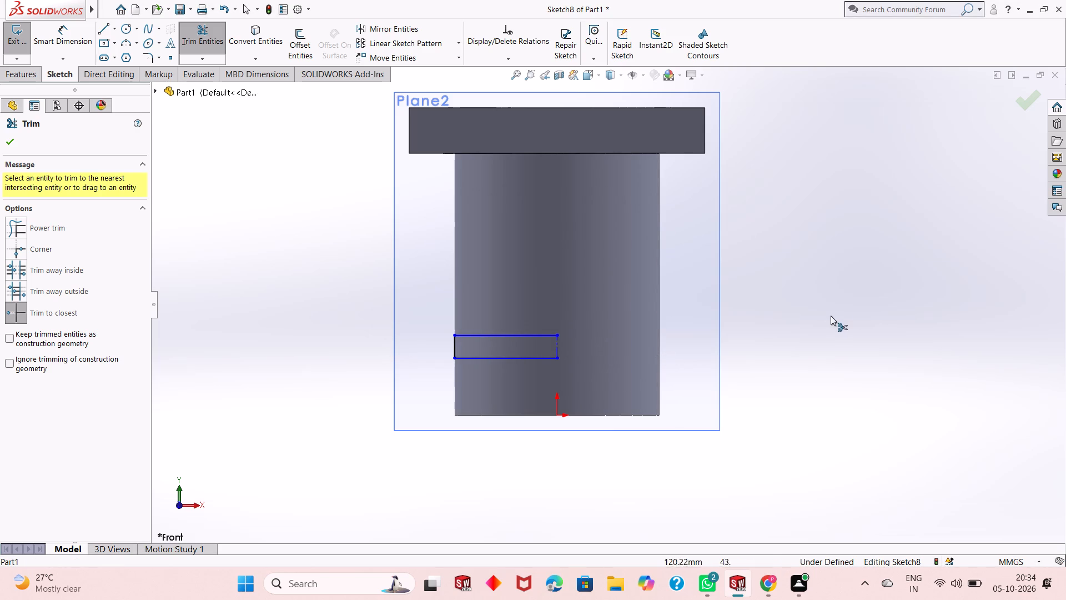
{"action": "right_click", "coordinate": [841, 304]}
{"action": "left_click", "coordinate": [862, 338]}
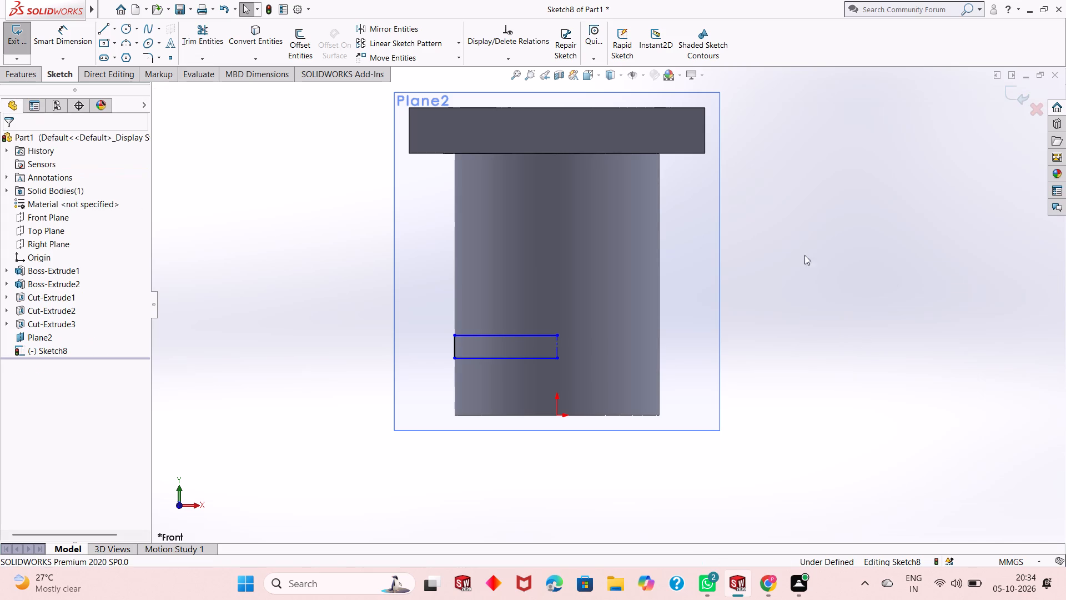
Dimension the remaining half profile 45 mm wide and 10 mm high, with its lower edge 25 mm above the origin.
{"action": "left_click", "coordinate": [86, 49]}
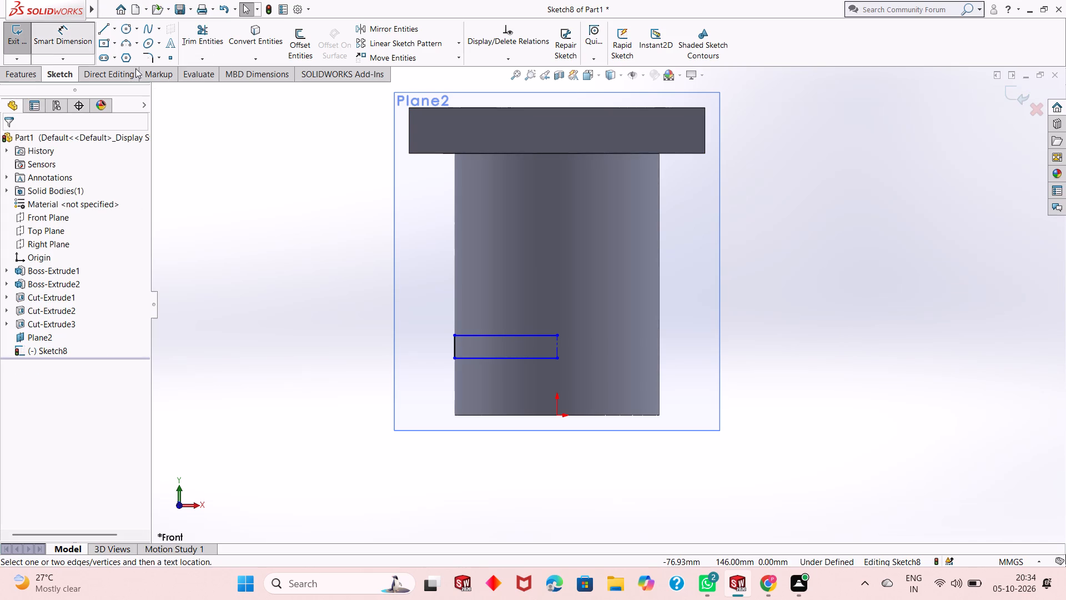
{"action": "left_click", "coordinate": [460, 360]}
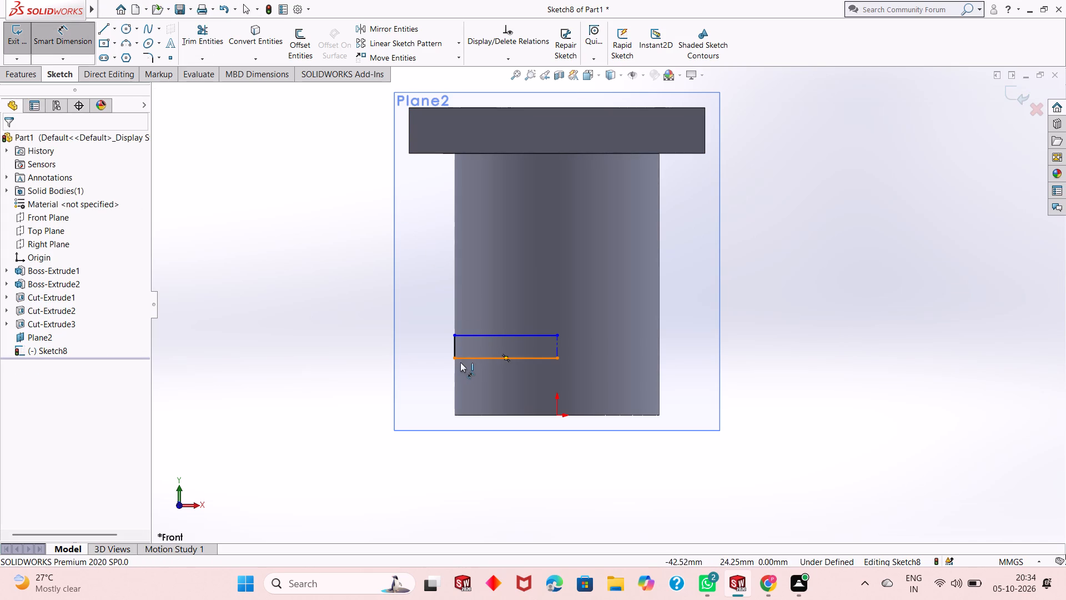
{"action": "left_click", "coordinate": [456, 468]}
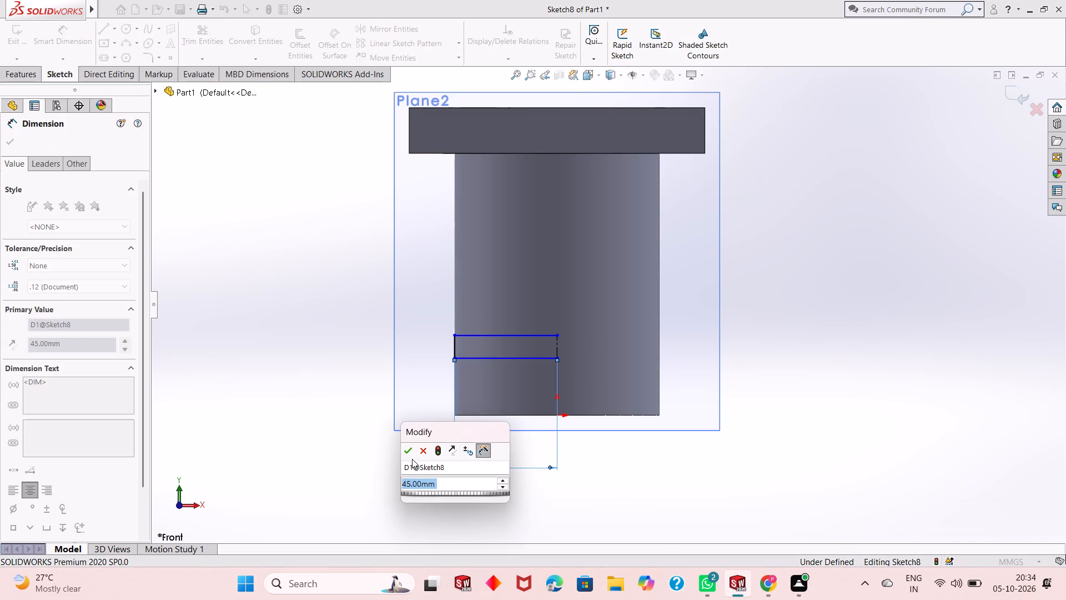
{"action": "left_click", "coordinate": [407, 448]}
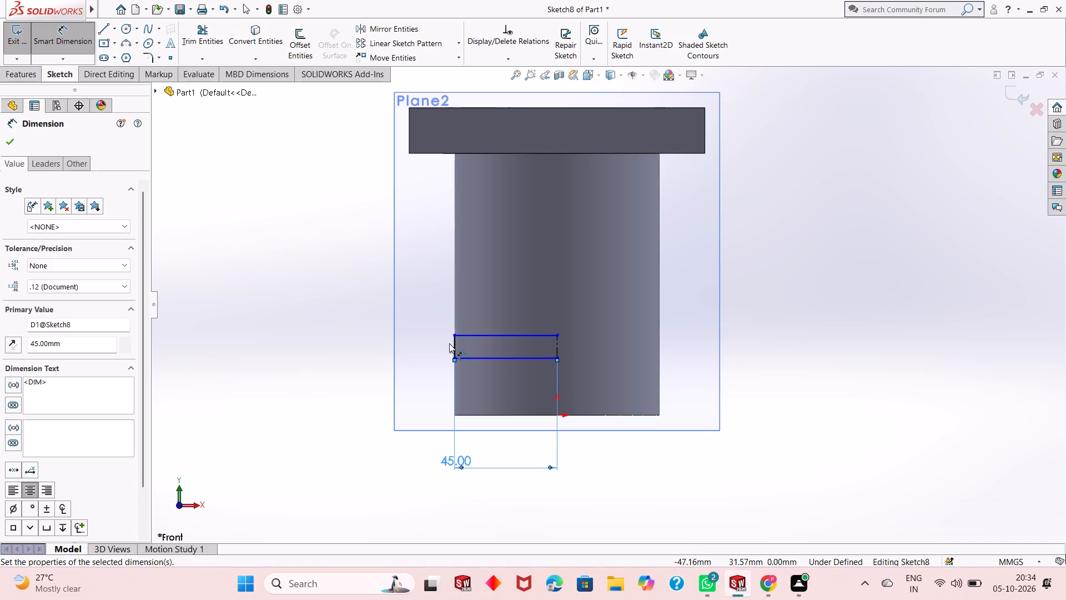
{"action": "left_click", "coordinate": [454, 347]}
{"action": "left_click", "coordinate": [403, 356]}
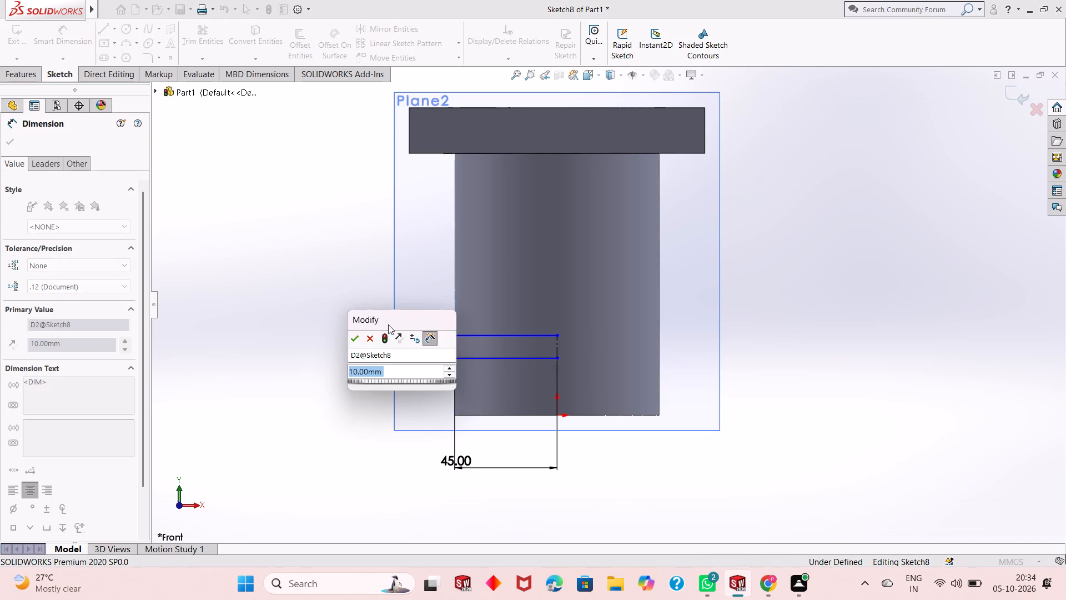
{"action": "left_click", "coordinate": [347, 340]}
{"action": "left_click", "coordinate": [360, 341]}
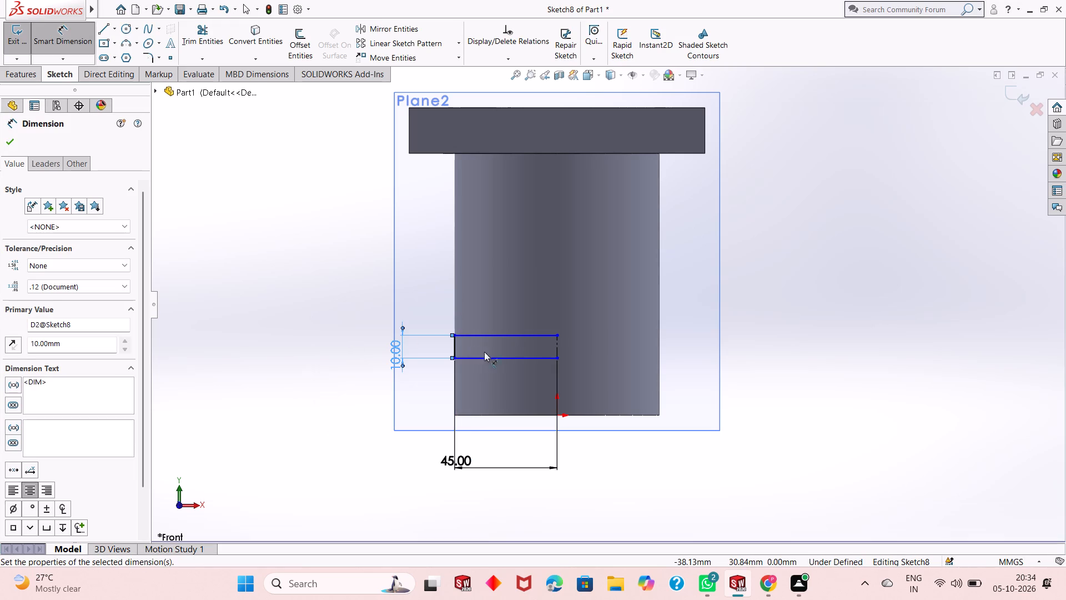
{"action": "left_click", "coordinate": [507, 359]}
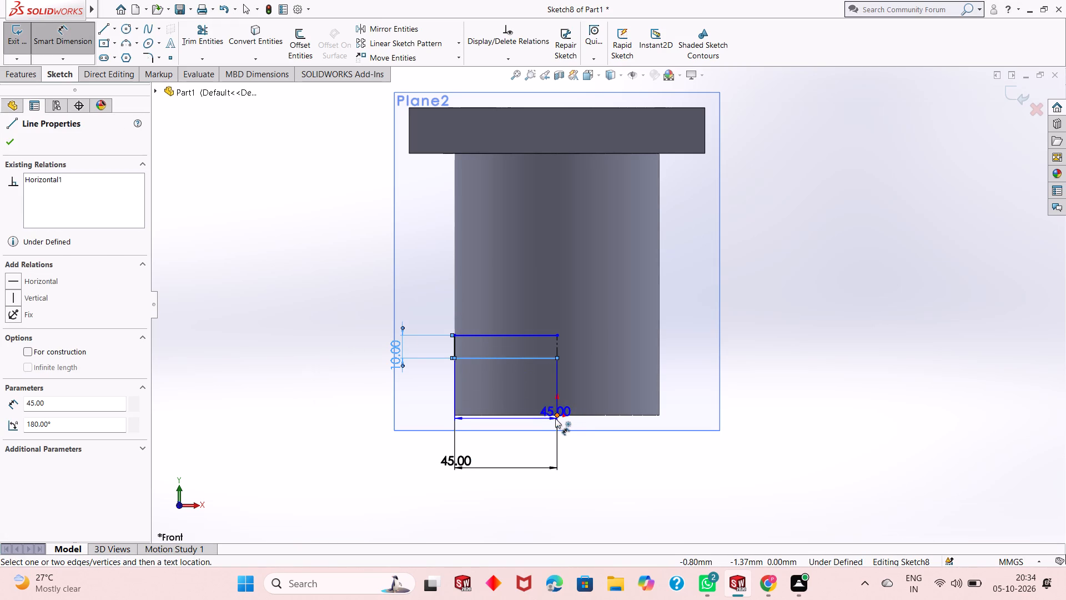
{"action": "left_click", "coordinate": [555, 417]}
{"action": "left_click", "coordinate": [378, 396]}
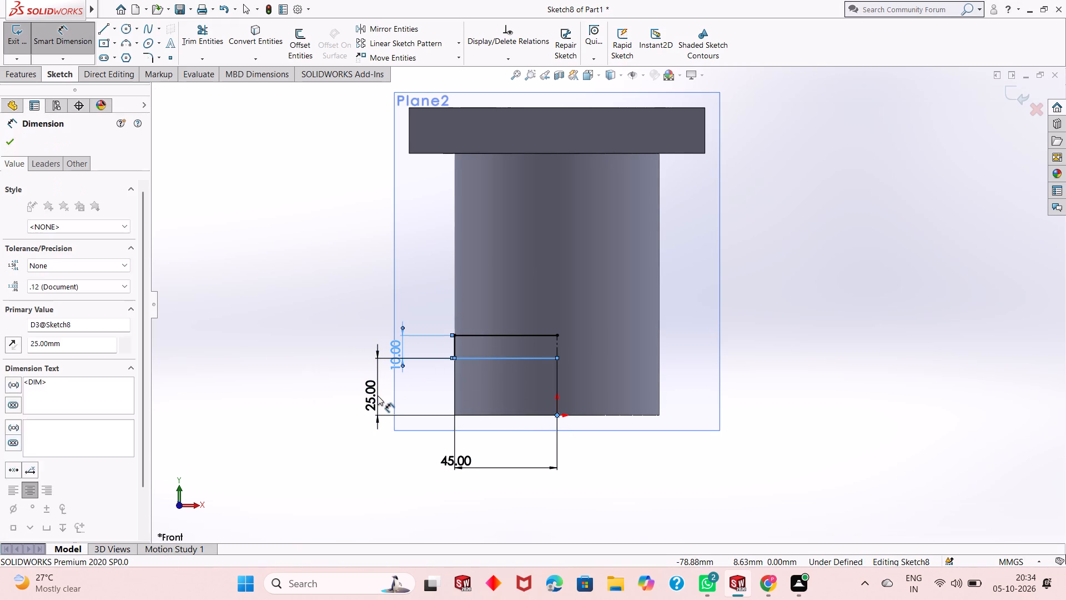
{"action": "key", "text": "Return"}
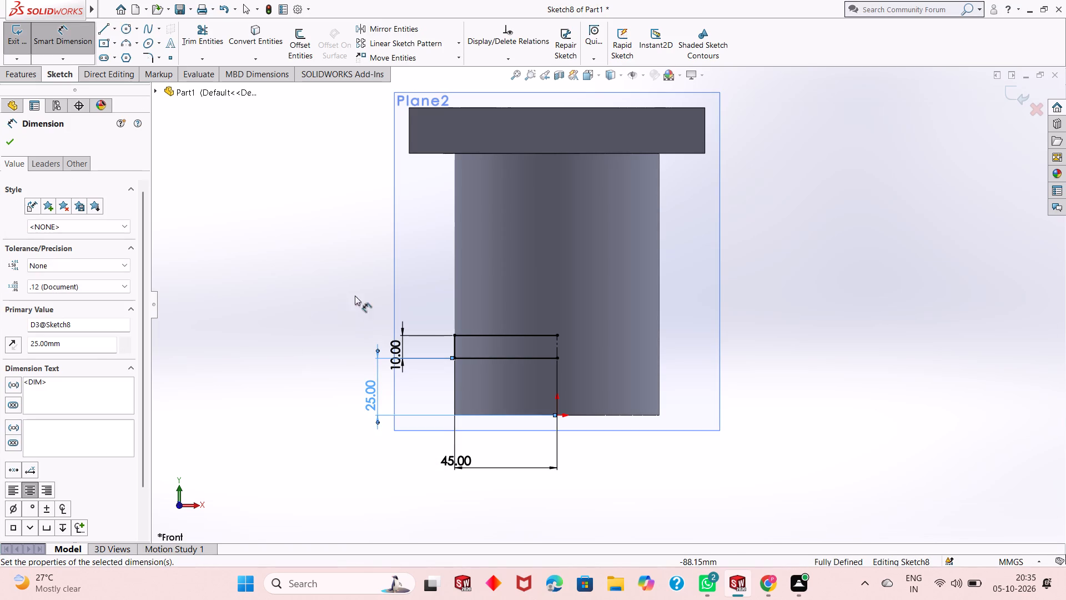
{"action": "right_click", "coordinate": [301, 271]}
{"action": "left_click", "coordinate": [334, 304]}
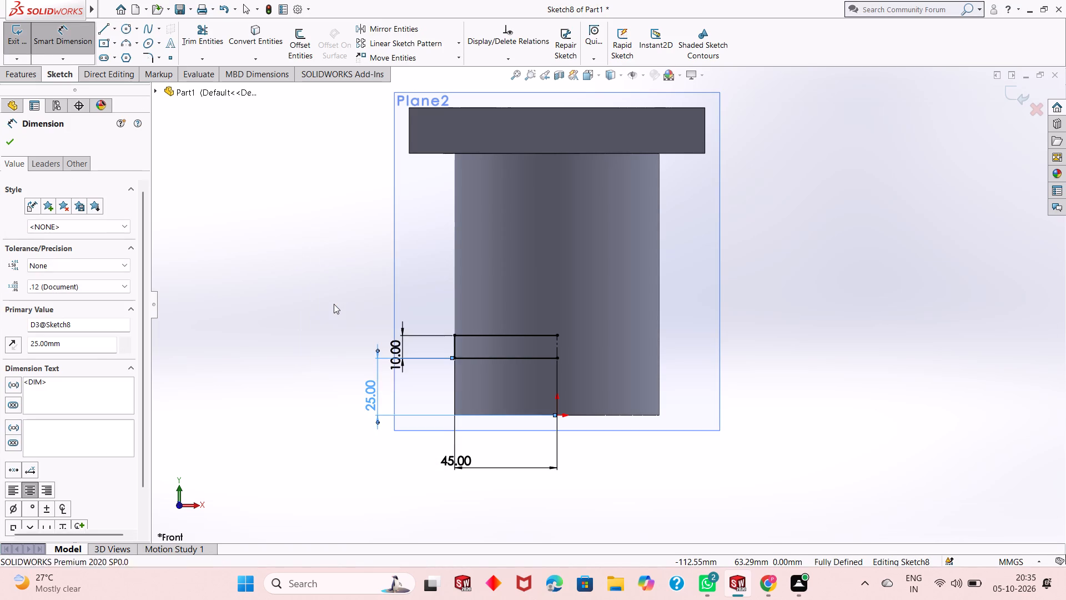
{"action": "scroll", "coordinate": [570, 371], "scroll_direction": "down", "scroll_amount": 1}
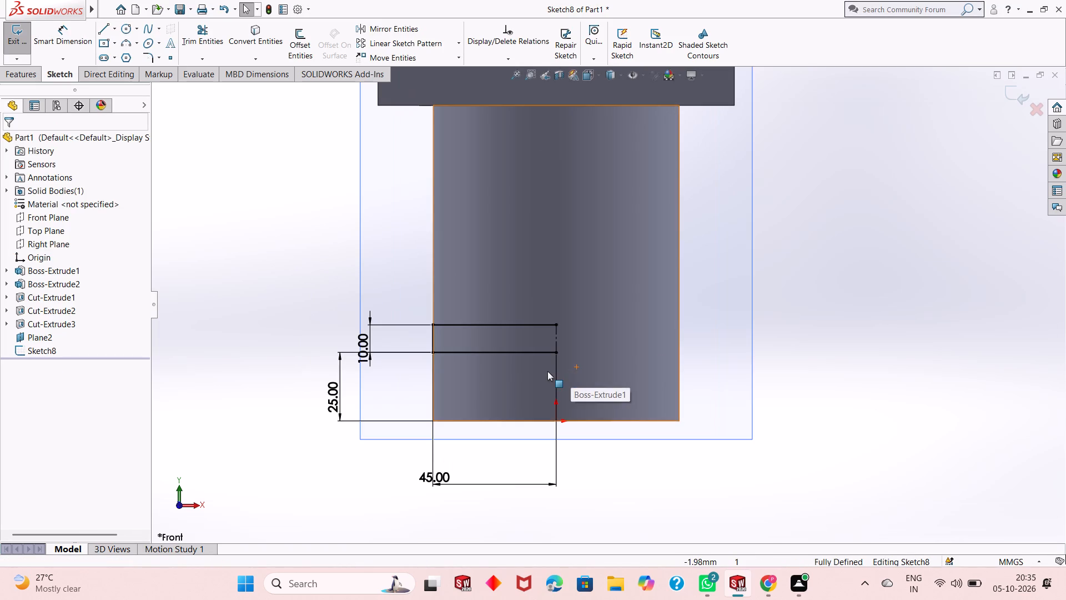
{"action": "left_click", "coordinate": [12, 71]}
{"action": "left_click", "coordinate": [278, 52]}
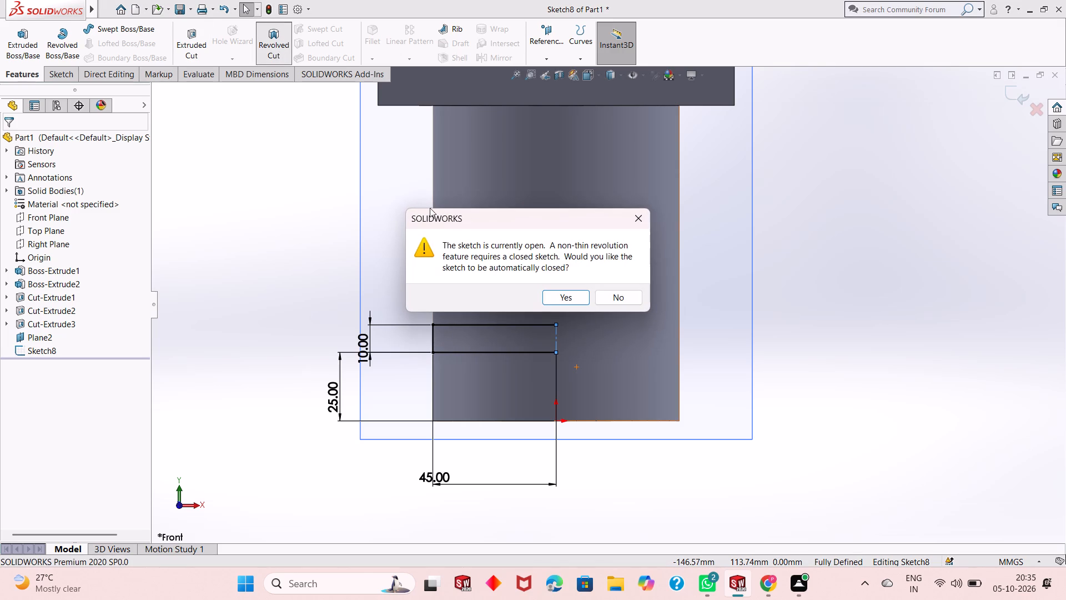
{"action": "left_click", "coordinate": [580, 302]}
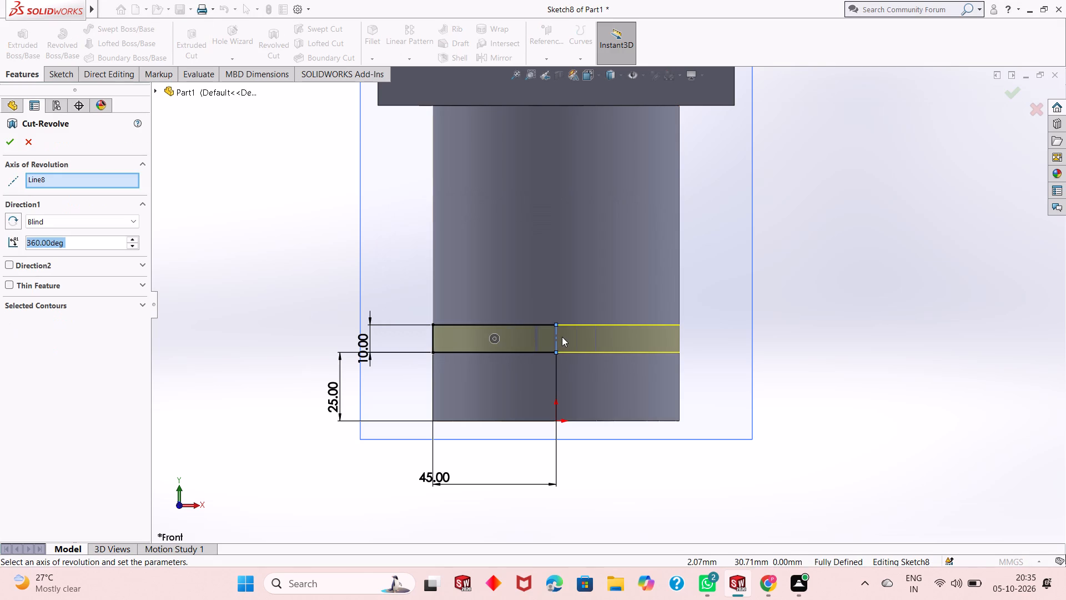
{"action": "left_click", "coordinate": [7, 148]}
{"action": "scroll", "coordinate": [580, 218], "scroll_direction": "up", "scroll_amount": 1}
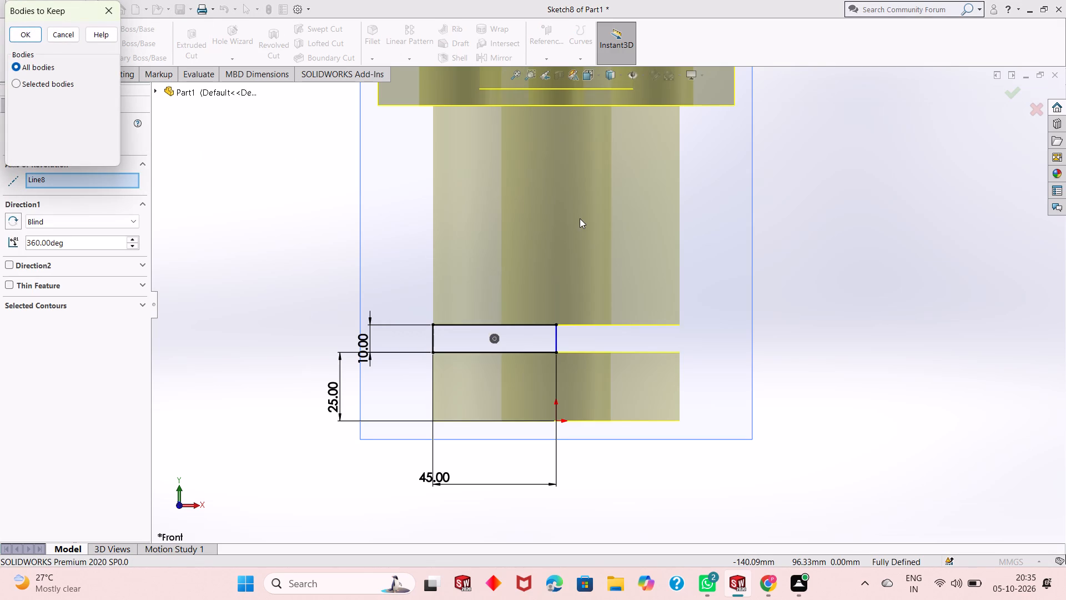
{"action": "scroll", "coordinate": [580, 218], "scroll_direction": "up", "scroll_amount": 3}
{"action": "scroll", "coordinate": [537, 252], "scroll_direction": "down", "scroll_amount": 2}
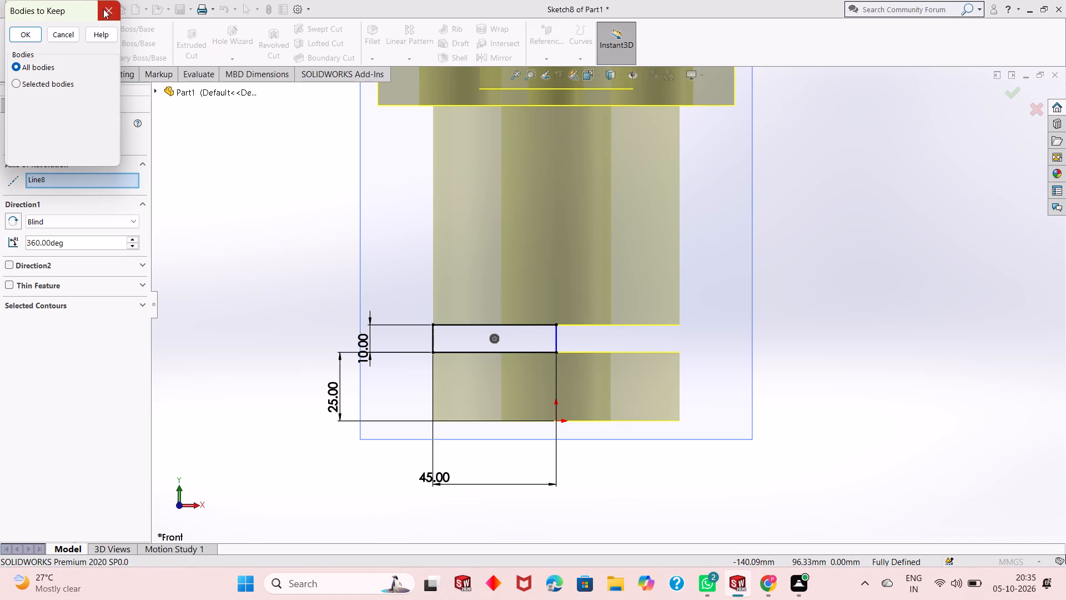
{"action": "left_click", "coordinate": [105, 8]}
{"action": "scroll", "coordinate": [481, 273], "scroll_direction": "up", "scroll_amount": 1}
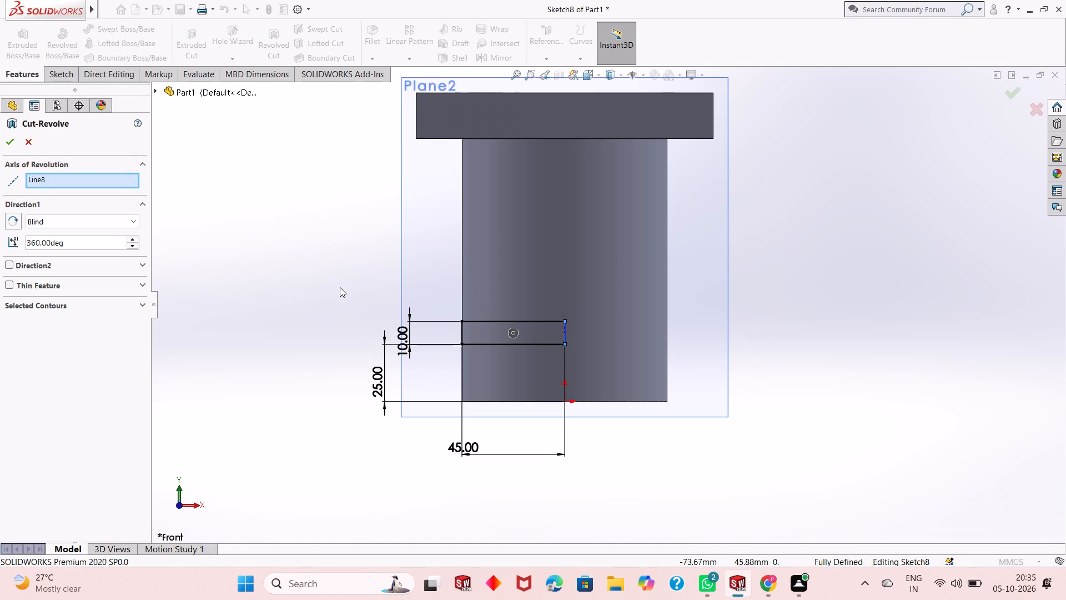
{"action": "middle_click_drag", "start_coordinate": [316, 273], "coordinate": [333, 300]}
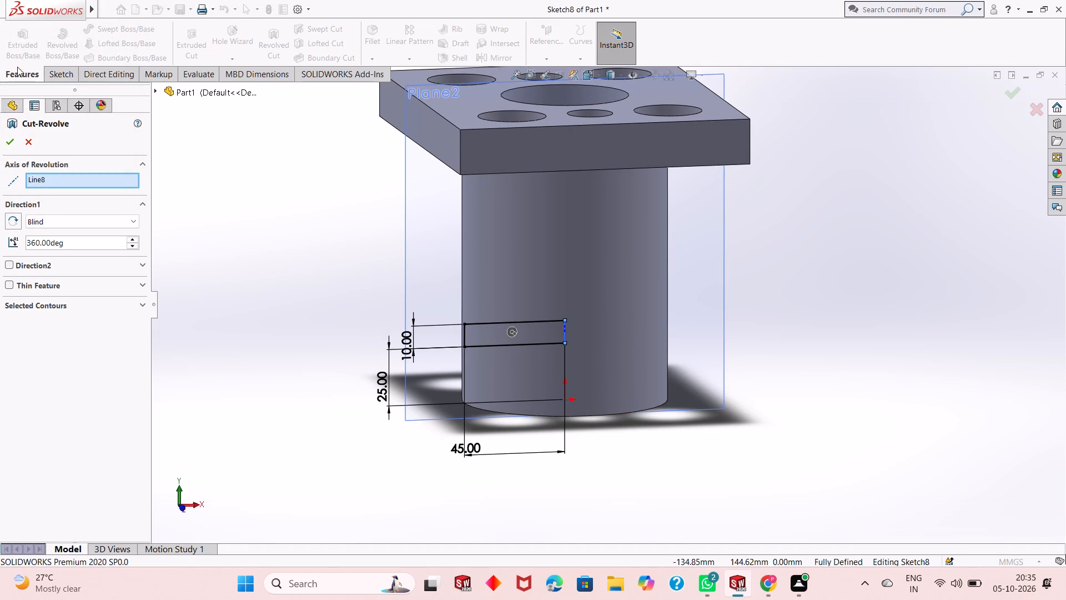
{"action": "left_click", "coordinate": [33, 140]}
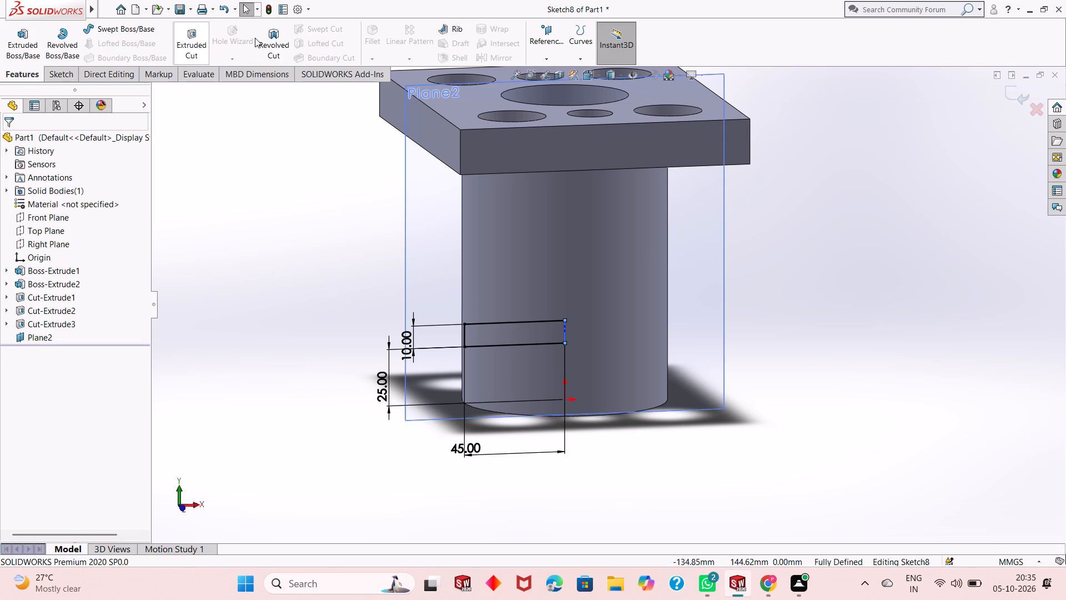
Revolve-cut the 45 × 10 mm profile 360° about the vertical centerline, keeping all bodies.
{"action": "left_click", "coordinate": [265, 38]}
{"action": "middle_click_drag", "start_coordinate": [319, 271], "coordinate": [315, 280]}
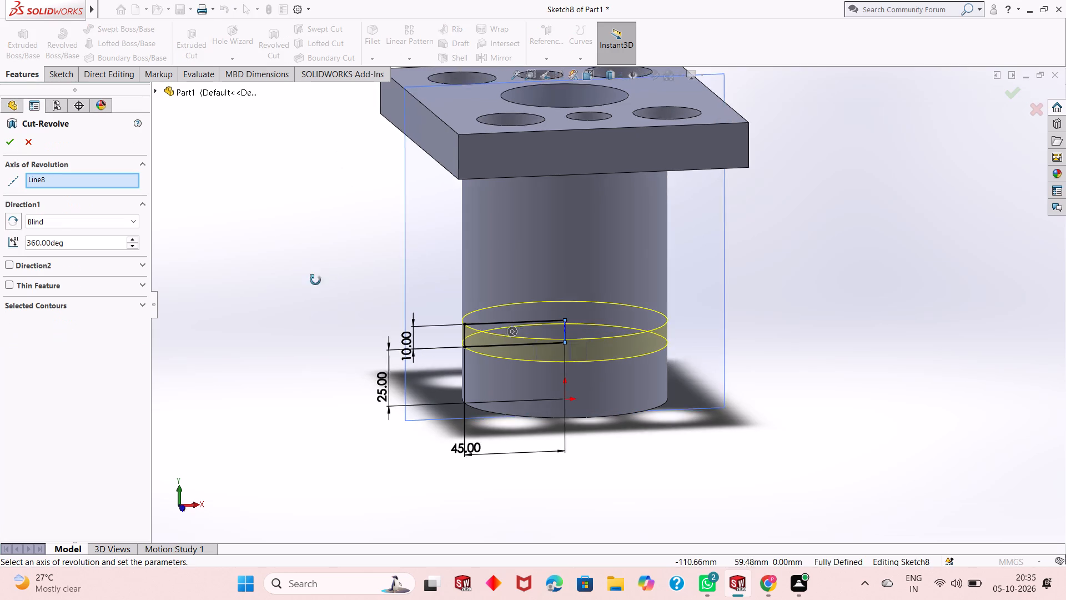
{"action": "middle_click_drag", "start_coordinate": [315, 280], "coordinate": [339, 294]}
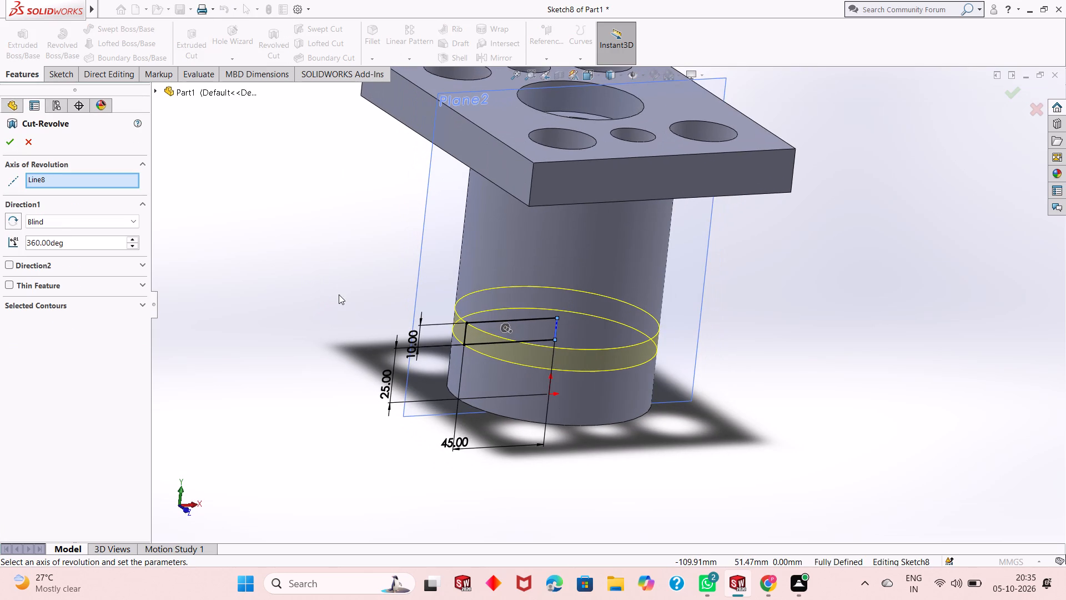
{"action": "left_click", "coordinate": [5, 143]}
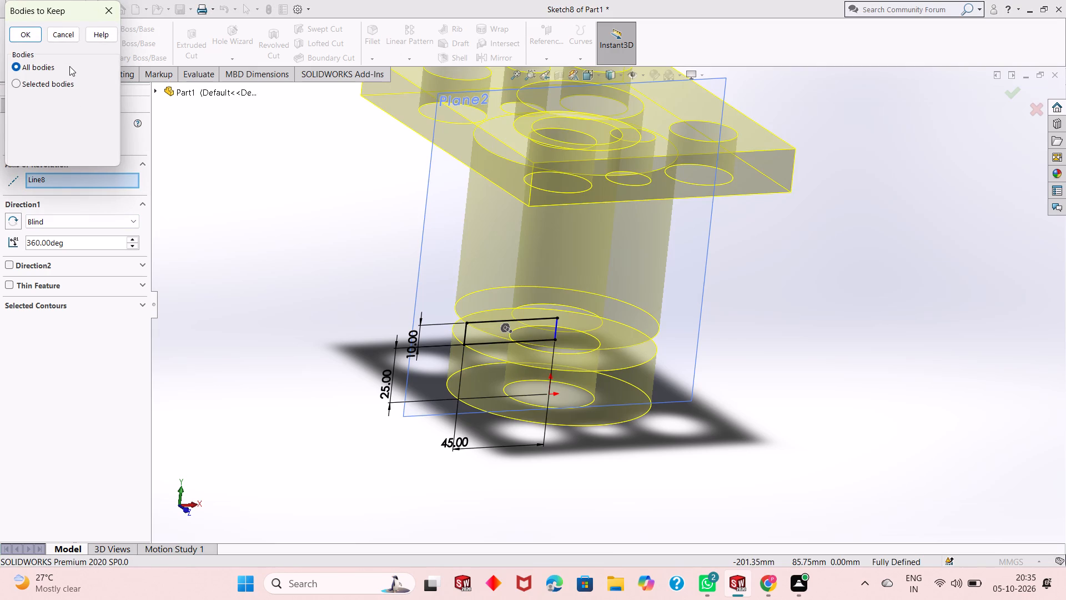
{"action": "left_click", "coordinate": [57, 83]}
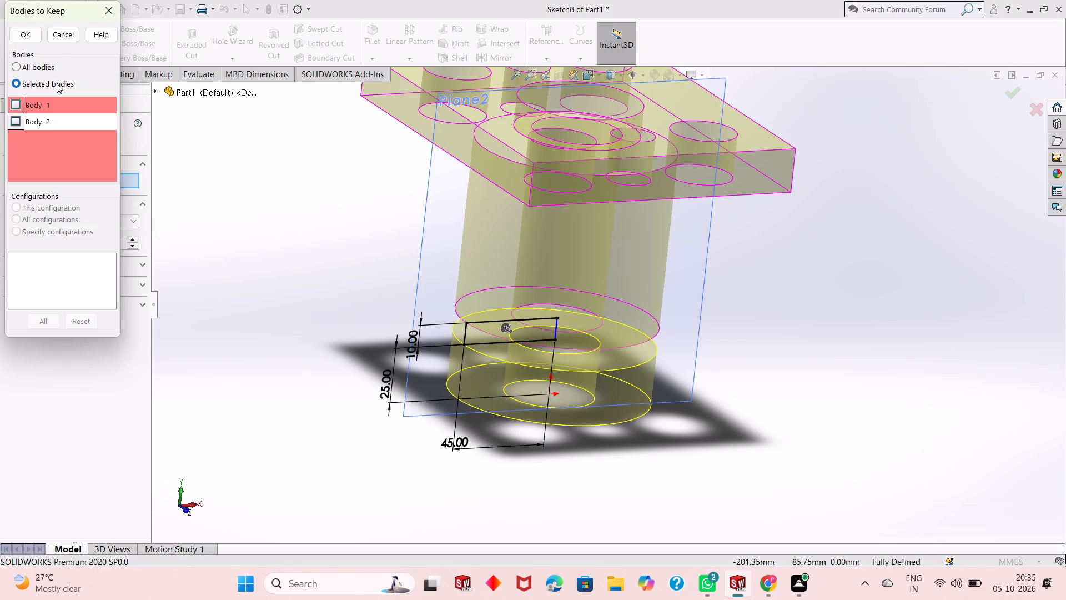
{"action": "left_click", "coordinate": [57, 83]}
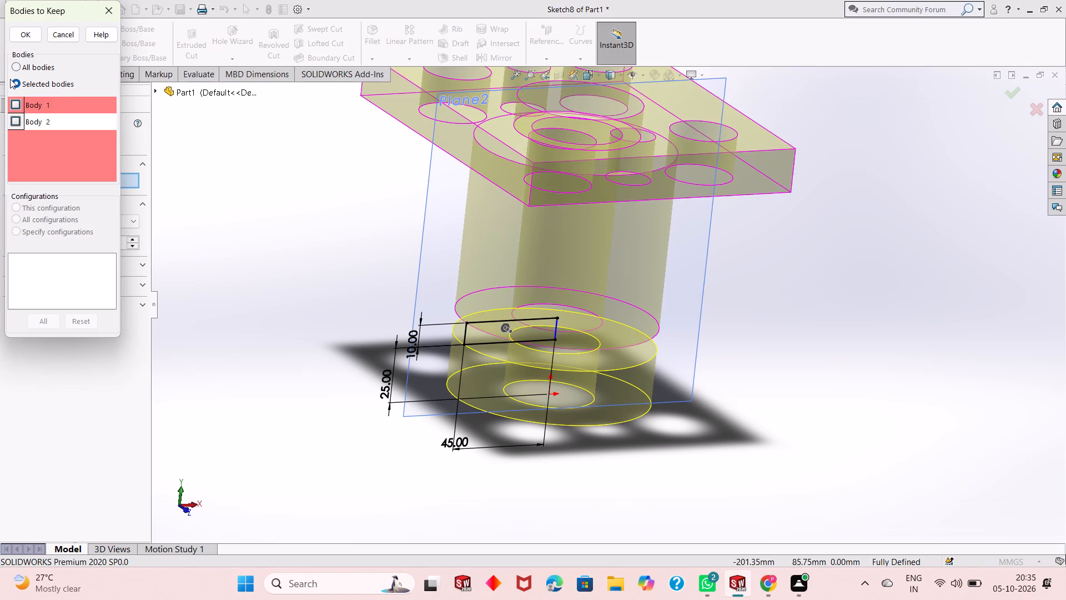
{"action": "left_click", "coordinate": [14, 79]}
{"action": "left_click", "coordinate": [16, 67]}
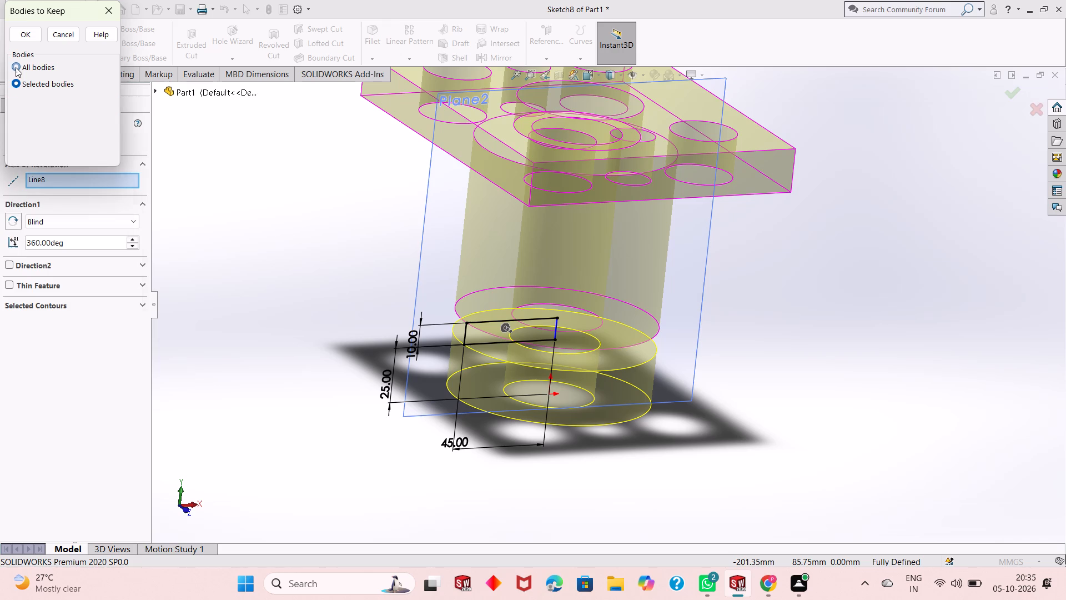
{"action": "left_click", "coordinate": [39, 36]}
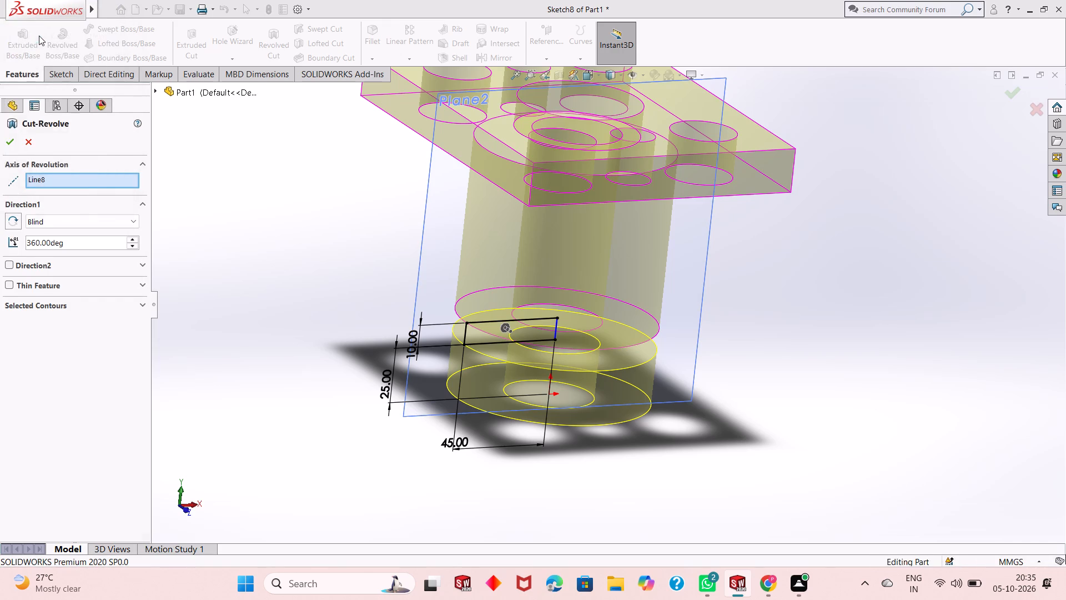
{"action": "left_click", "coordinate": [286, 212]}
Start a sketch on Plane2 and add a 10 mm vertical centerline across the gap between the two cylinder sections, above the origin.
{"action": "middle_click", "coordinate": [300, 234]}
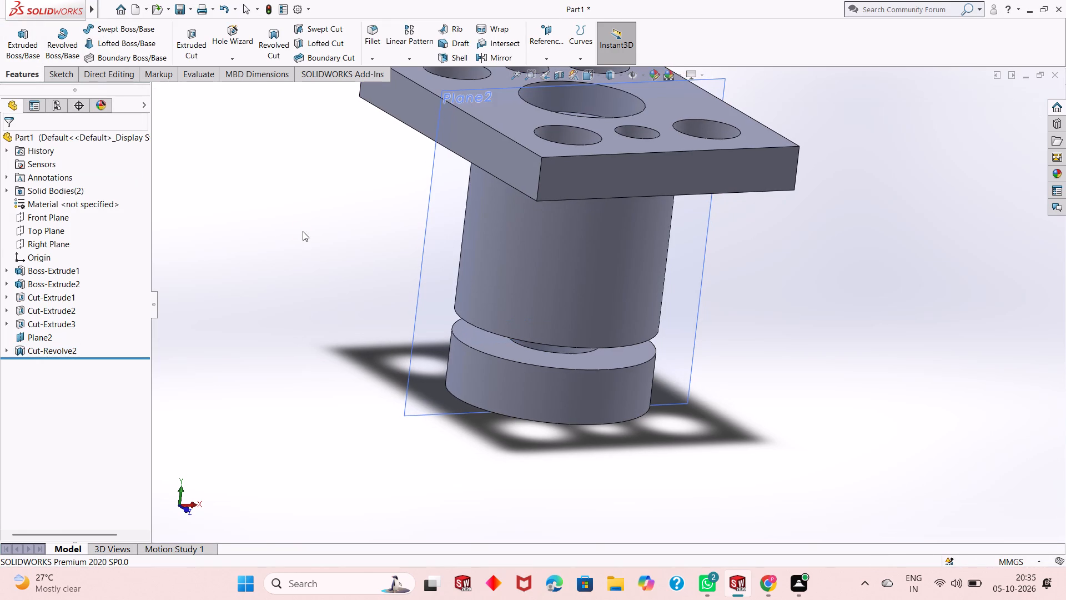
{"action": "middle_click_drag", "start_coordinate": [316, 234], "coordinate": [336, 252]}
{"action": "scroll", "coordinate": [308, 208], "scroll_direction": "up", "scroll_amount": 1}
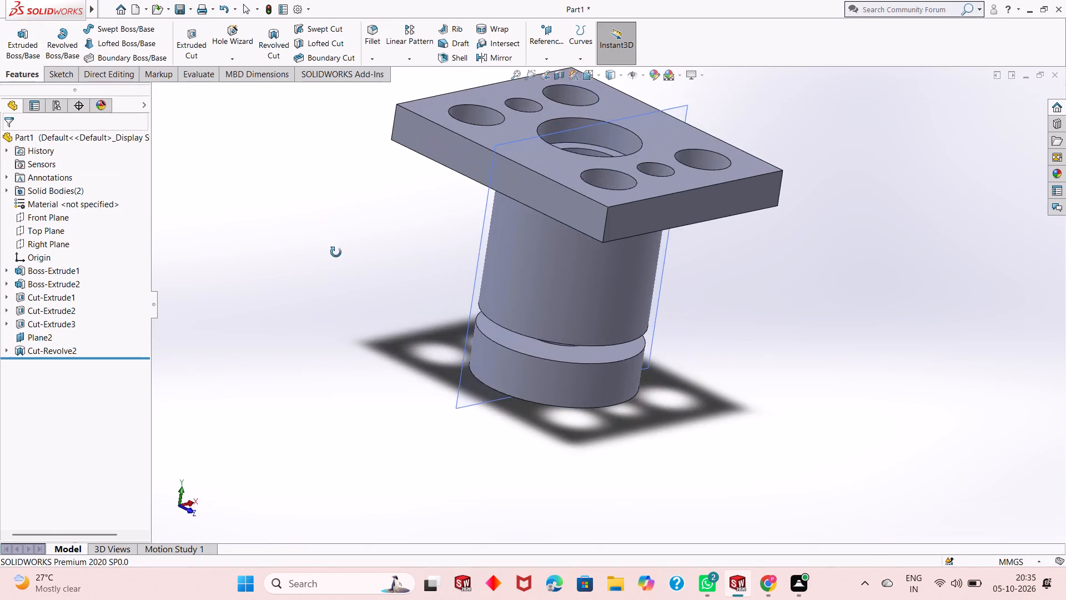
{"action": "middle_click_drag", "start_coordinate": [336, 252], "coordinate": [286, 195]}
{"action": "scroll", "coordinate": [588, 311], "scroll_direction": "down", "scroll_amount": 1}
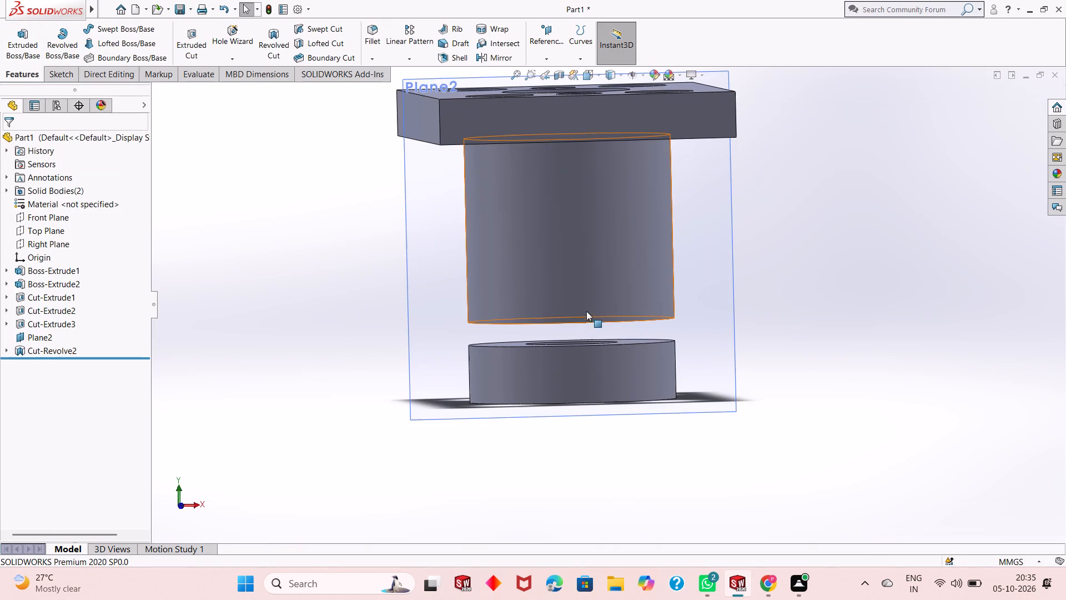
{"action": "left_click", "coordinate": [721, 307]}
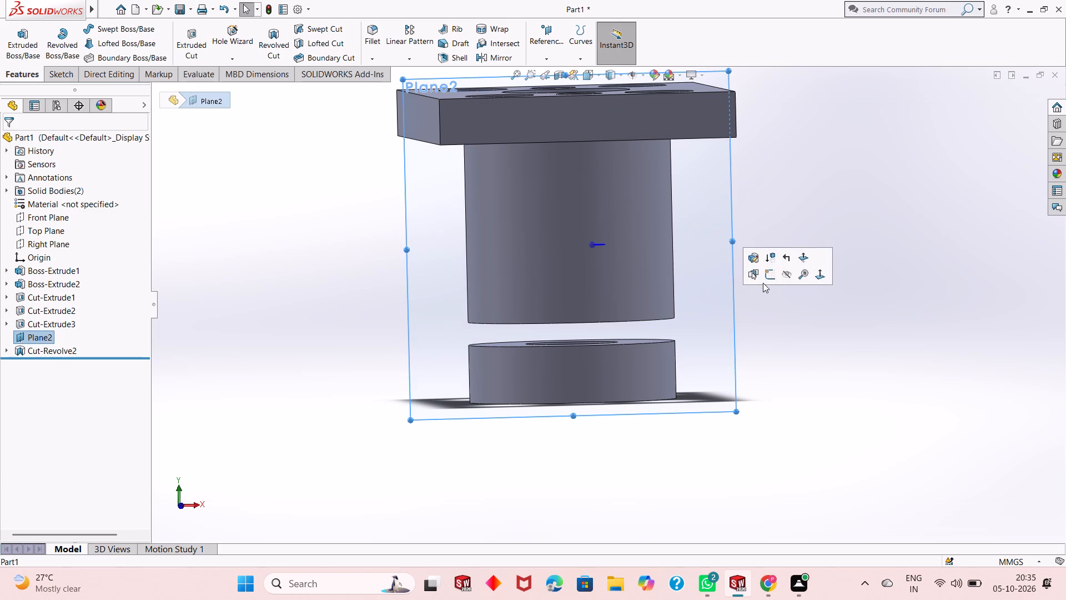
{"action": "left_click", "coordinate": [768, 275]}
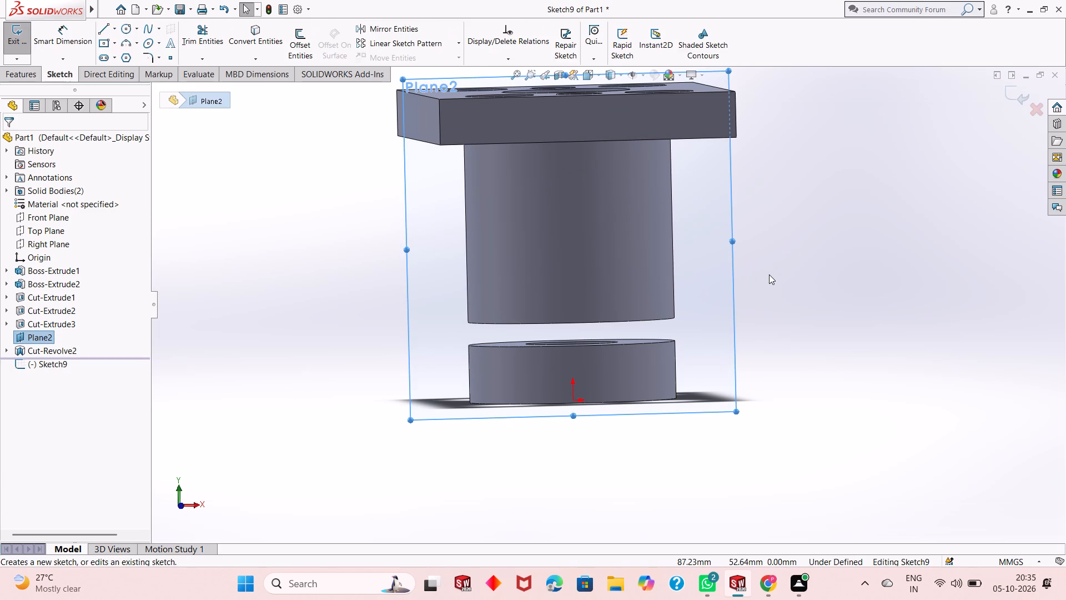
{"action": "key", "text": "ctrl+8"}
{"action": "scroll", "coordinate": [769, 274], "scroll_direction": "down", "scroll_amount": 2}
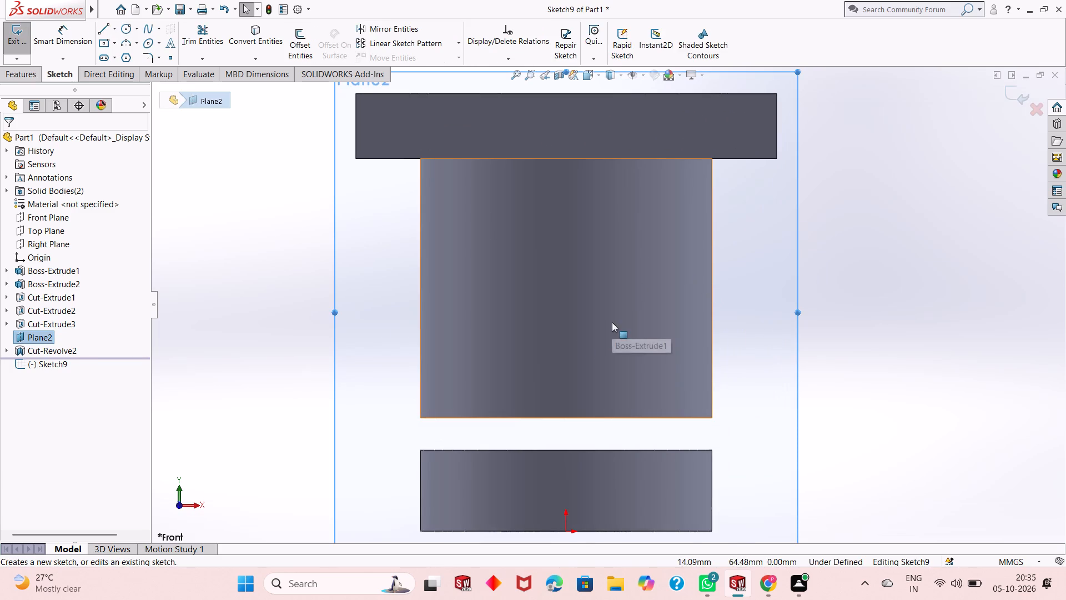
{"action": "scroll", "coordinate": [579, 341], "scroll_direction": "up", "scroll_amount": 2}
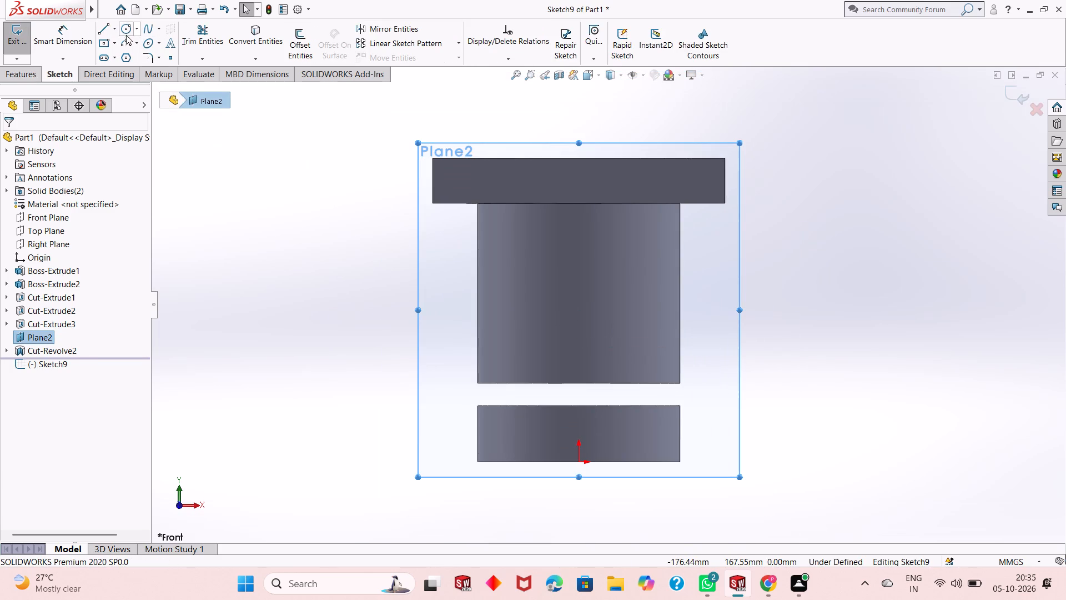
{"action": "left_click", "coordinate": [114, 28]}
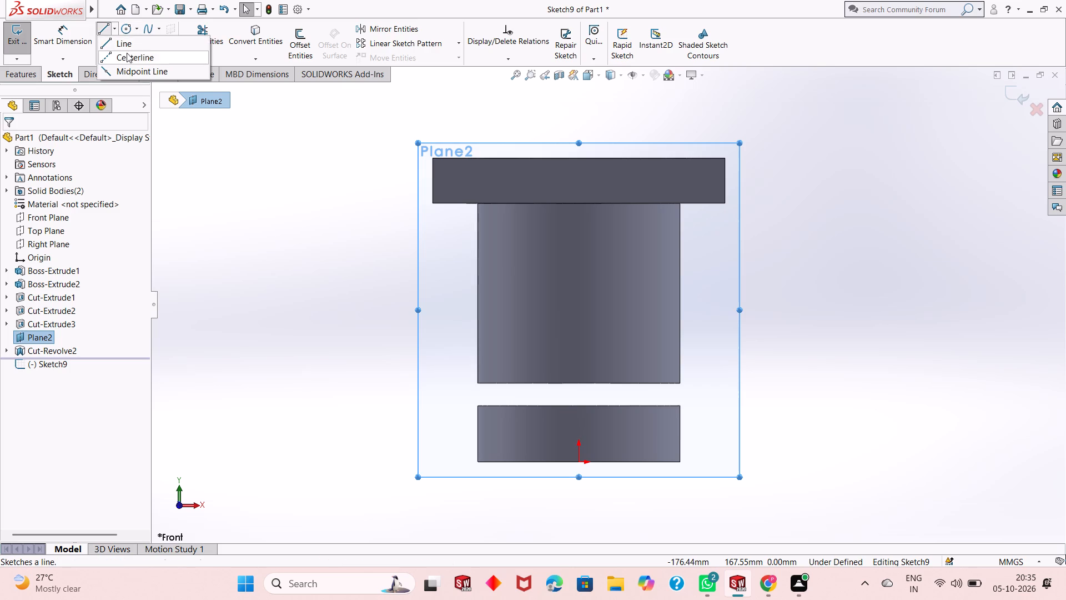
{"action": "left_click", "coordinate": [127, 56]}
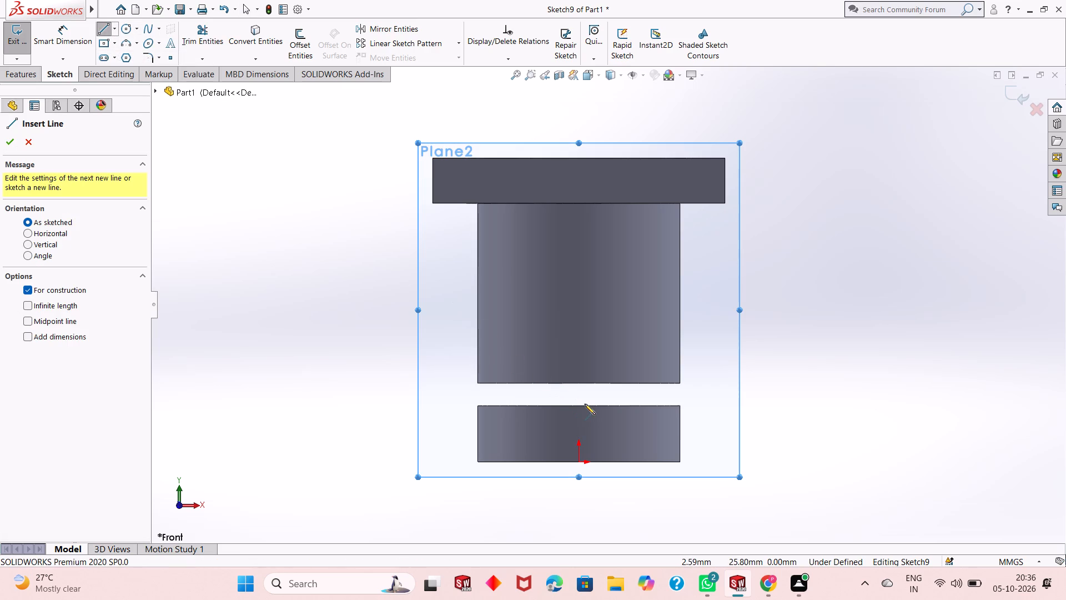
{"action": "left_click", "coordinate": [578, 403]}
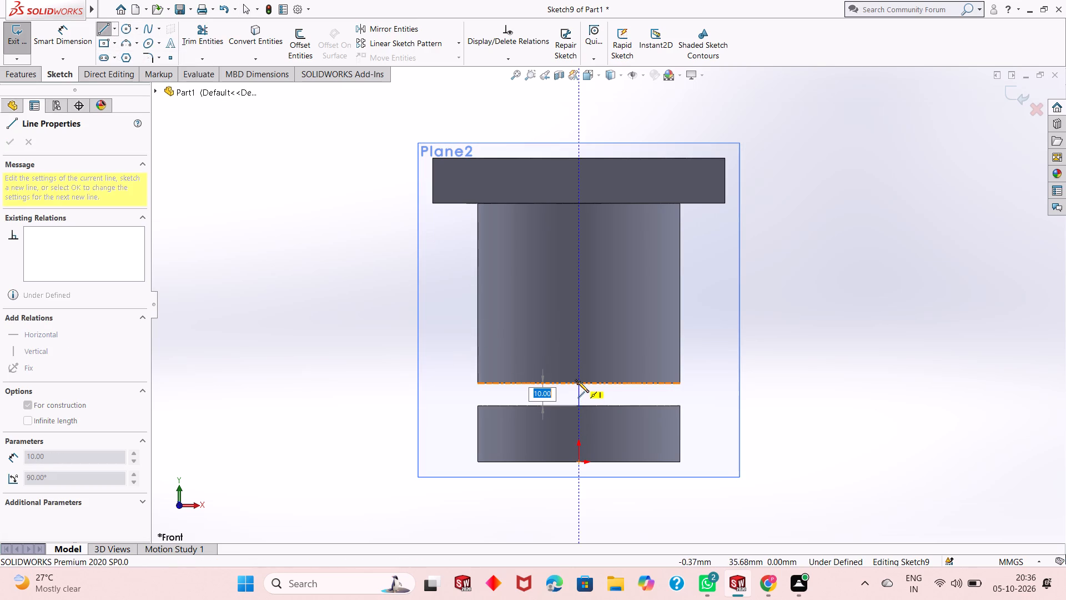
{"action": "left_click", "coordinate": [578, 382]}
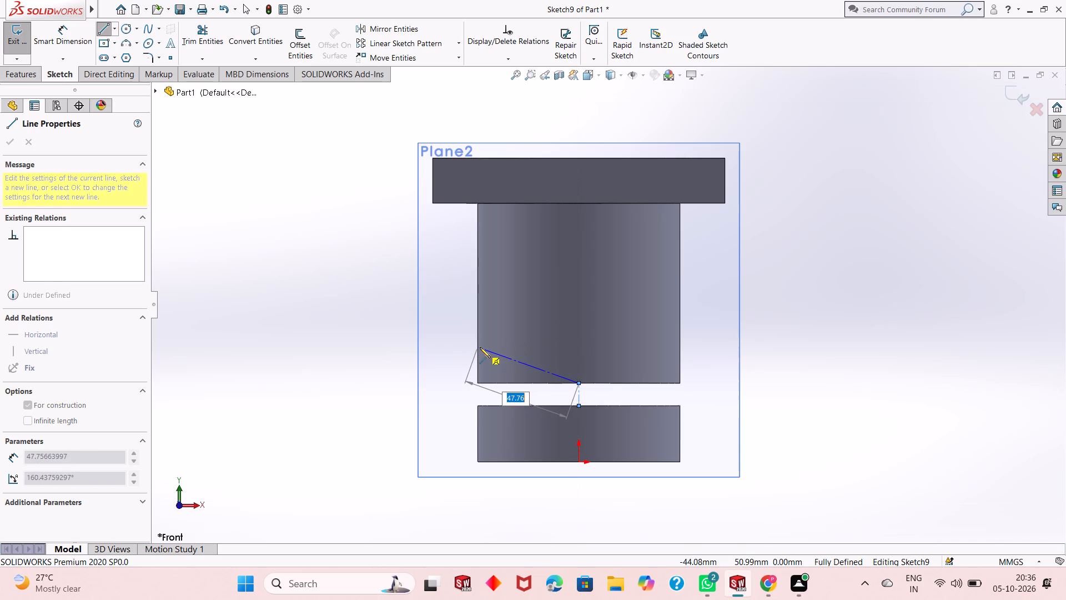
{"action": "key", "text": "Escape"}
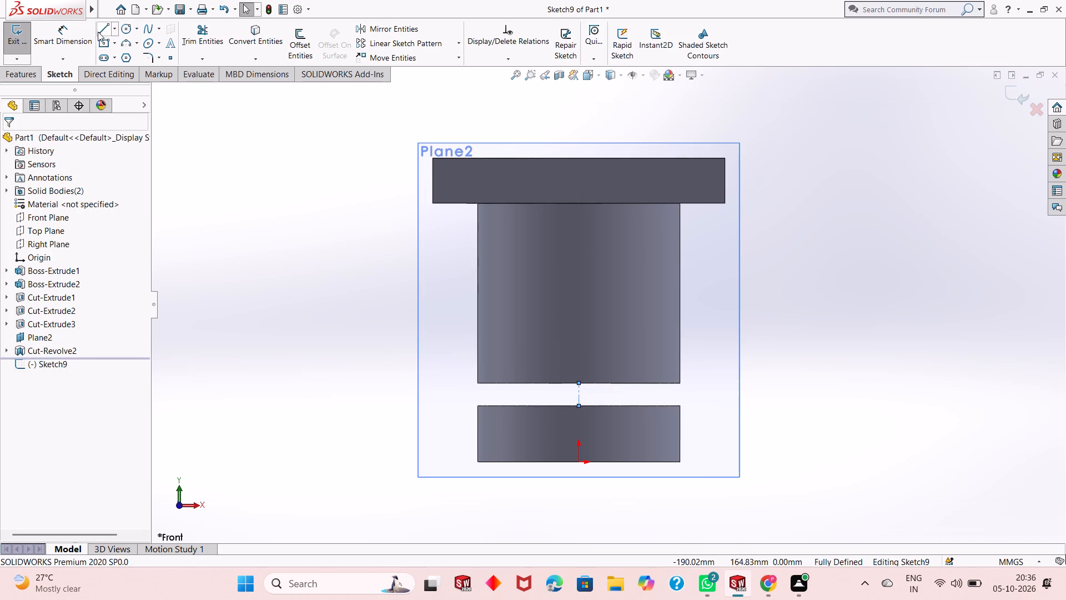
Draw a three-sided profile 40 mm wide and 10 mm high on the -X side, joining the centerline's upper and lower endpoints.
{"action": "left_click", "coordinate": [100, 31]}
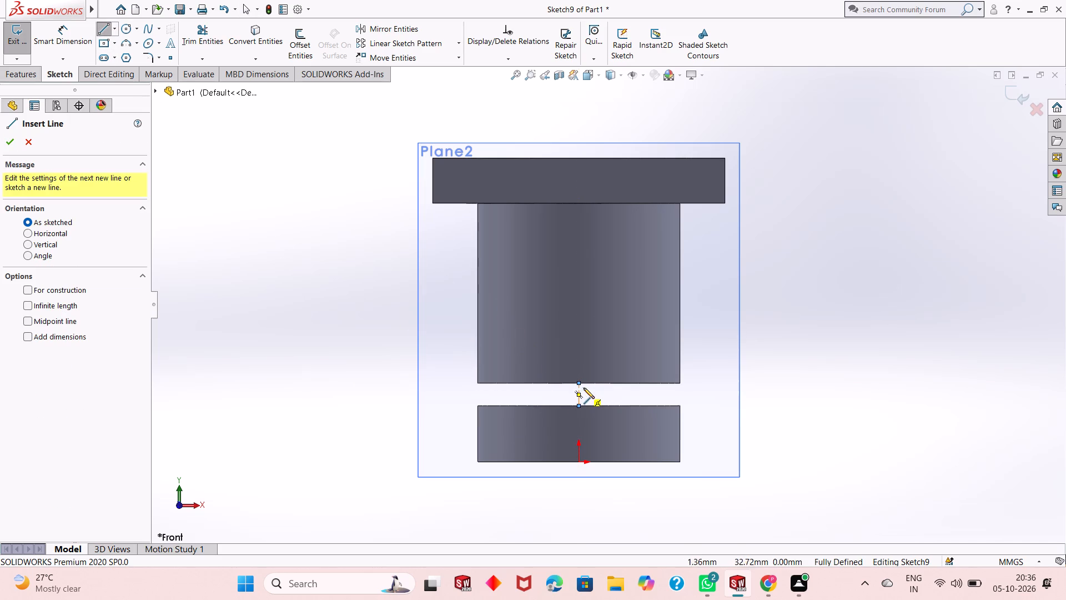
{"action": "left_click", "coordinate": [580, 383]}
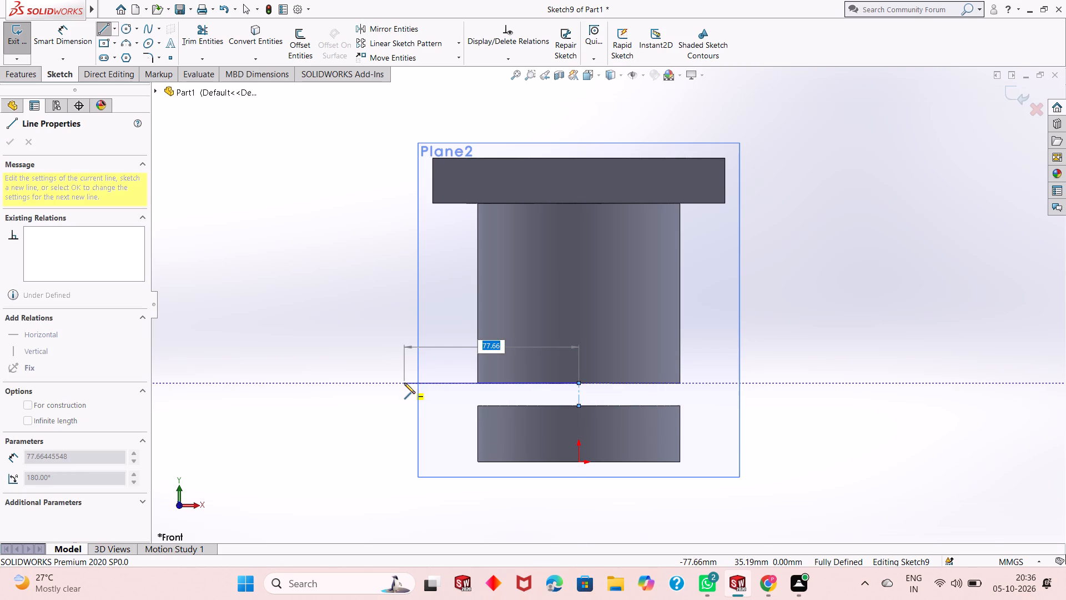
{"action": "type", "text": "40"}
{"action": "key", "text": "Return"}
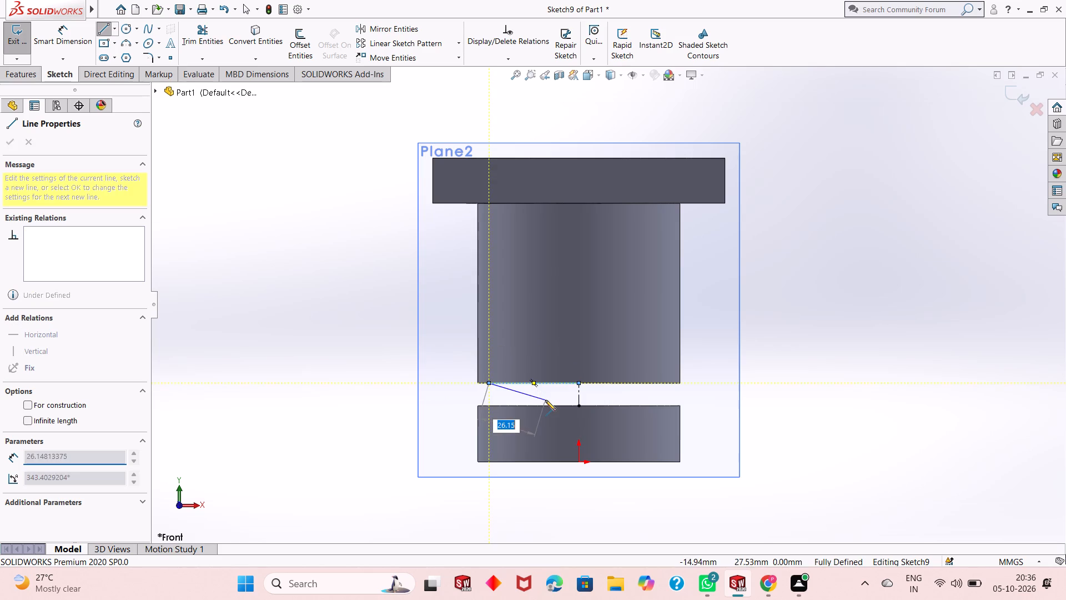
{"action": "left_click", "coordinate": [486, 404]}
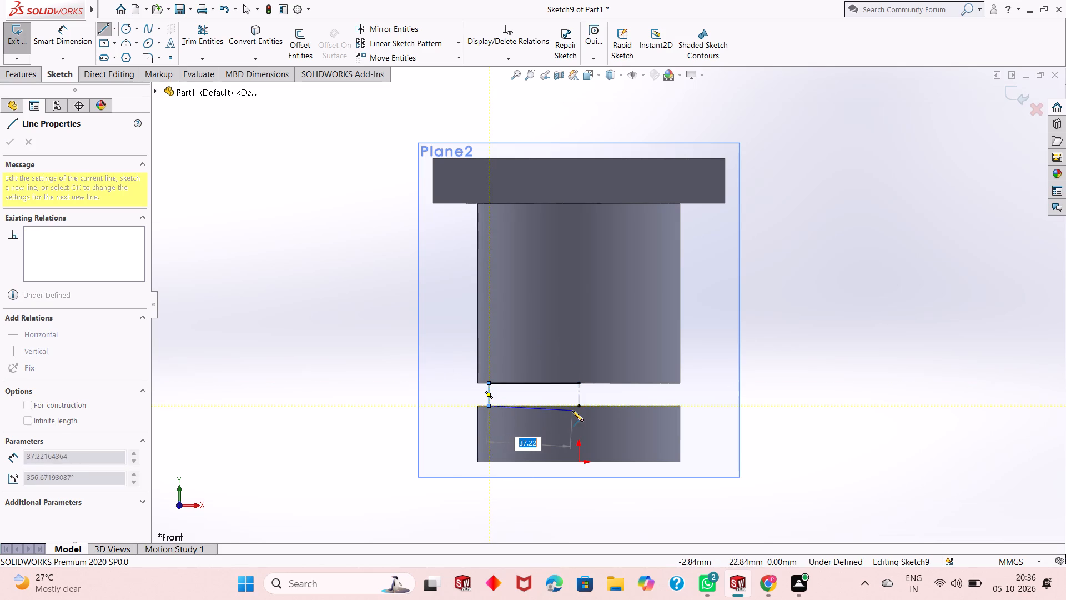
{"action": "left_click", "coordinate": [579, 407]}
{"action": "right_click", "coordinate": [804, 343]}
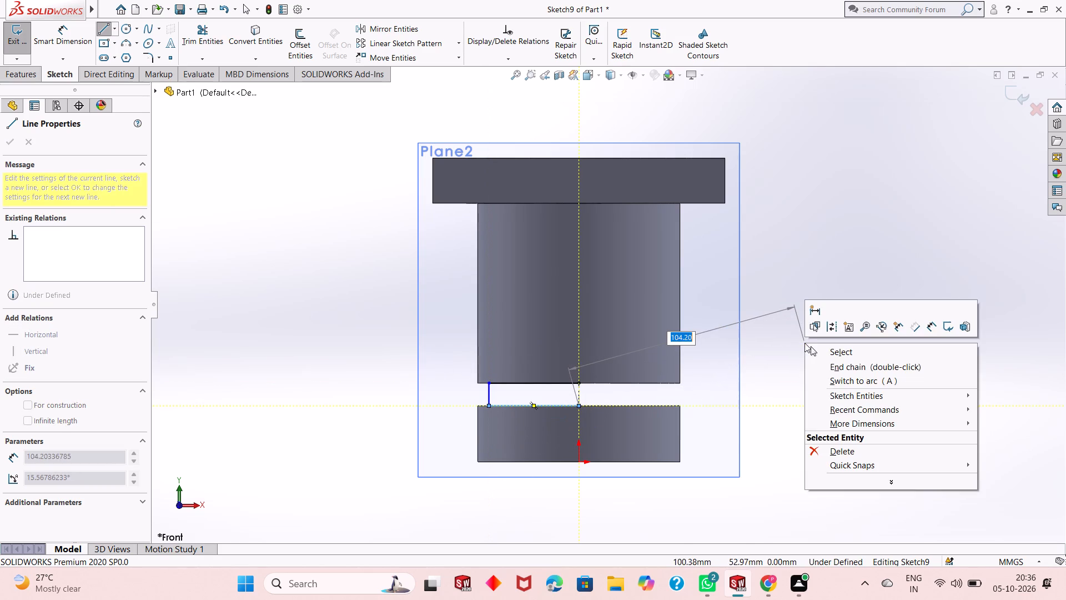
{"action": "left_click", "coordinate": [826, 348]}
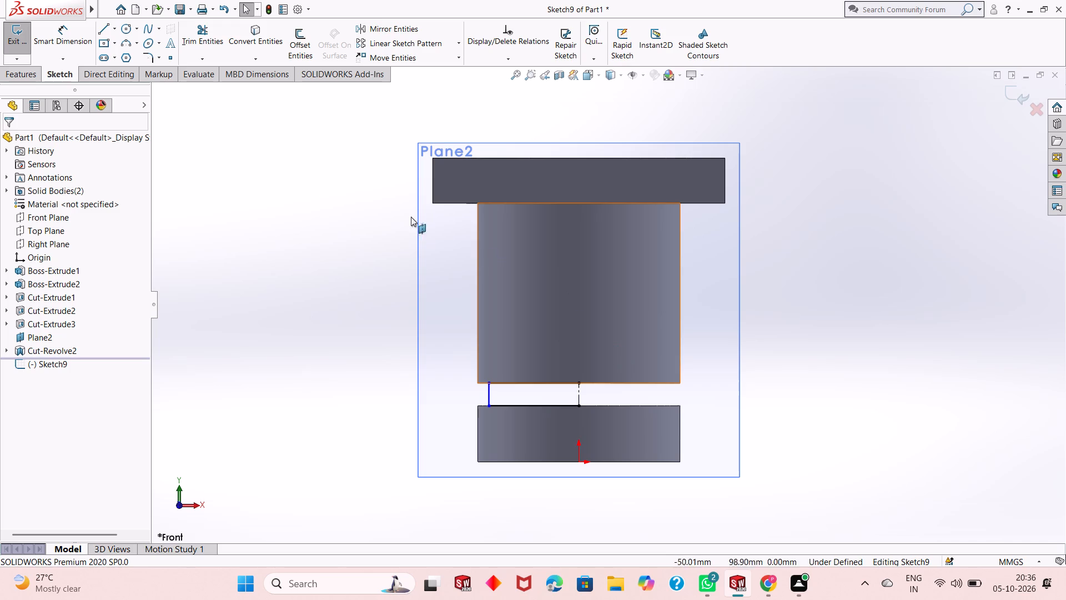
Dimension the lower edge of the neck profile at 40 mm.
{"action": "left_click", "coordinate": [58, 38]}
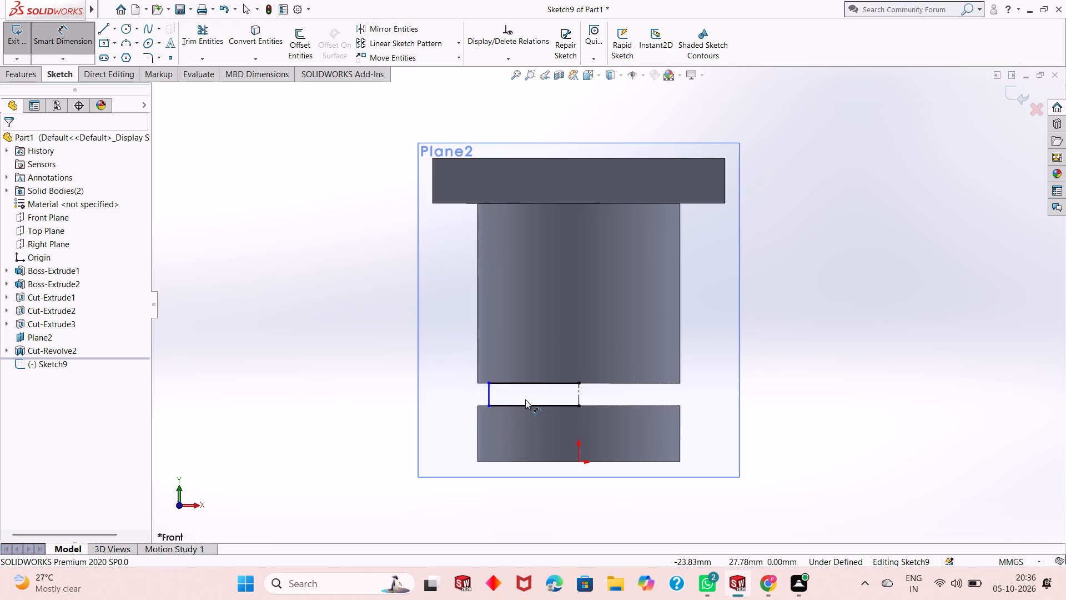
{"action": "left_click", "coordinate": [528, 404]}
{"action": "left_click", "coordinate": [509, 488]}
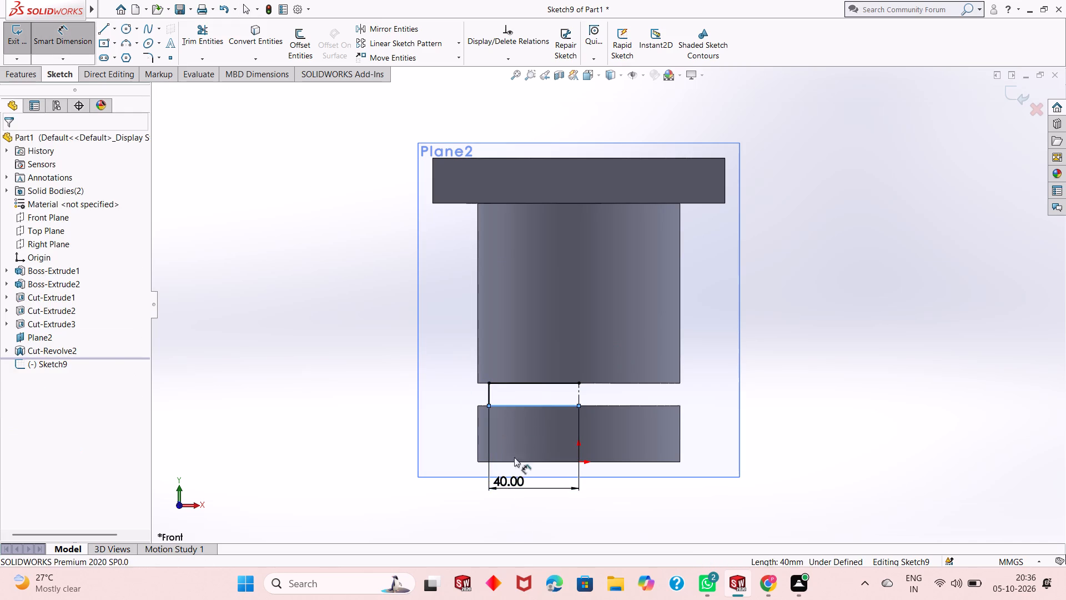
{"action": "left_click", "coordinate": [455, 473]}
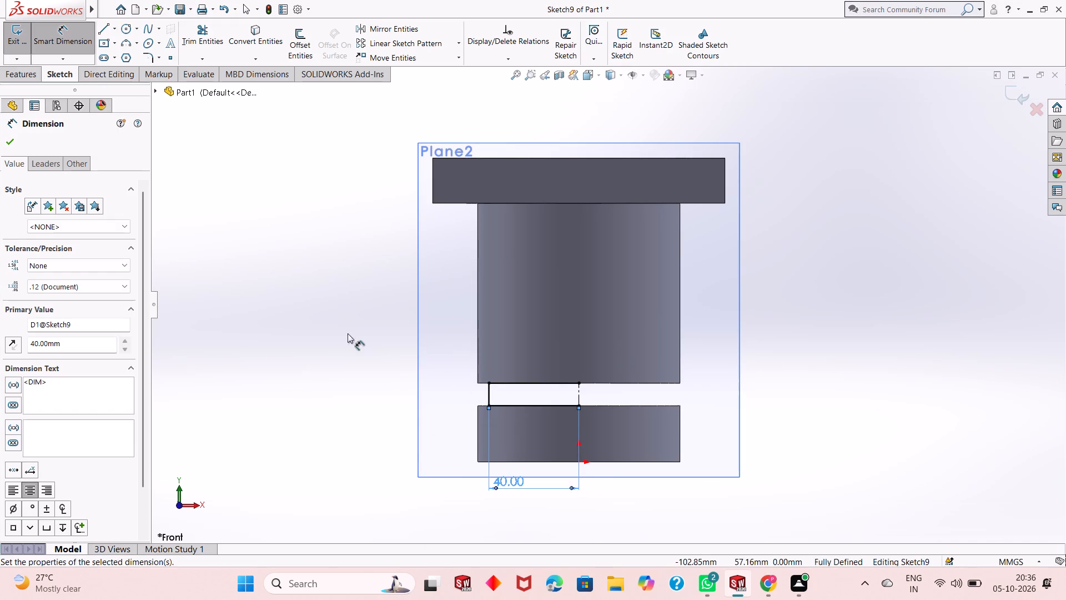
{"action": "right_click", "coordinate": [348, 333]}
{"action": "left_click", "coordinate": [378, 366]}
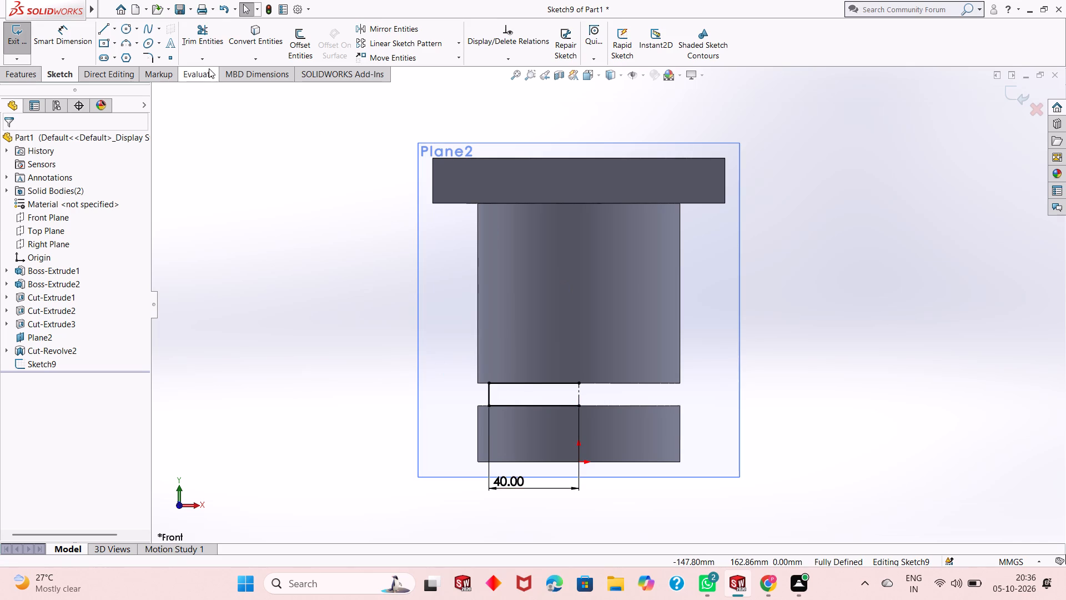
Revolve the 40 × 10 mm profile as a 360° boss about the centerline, closing the sketch automatically and merging the result.
{"action": "left_click", "coordinate": [19, 75]}
{"action": "left_click", "coordinate": [57, 41]}
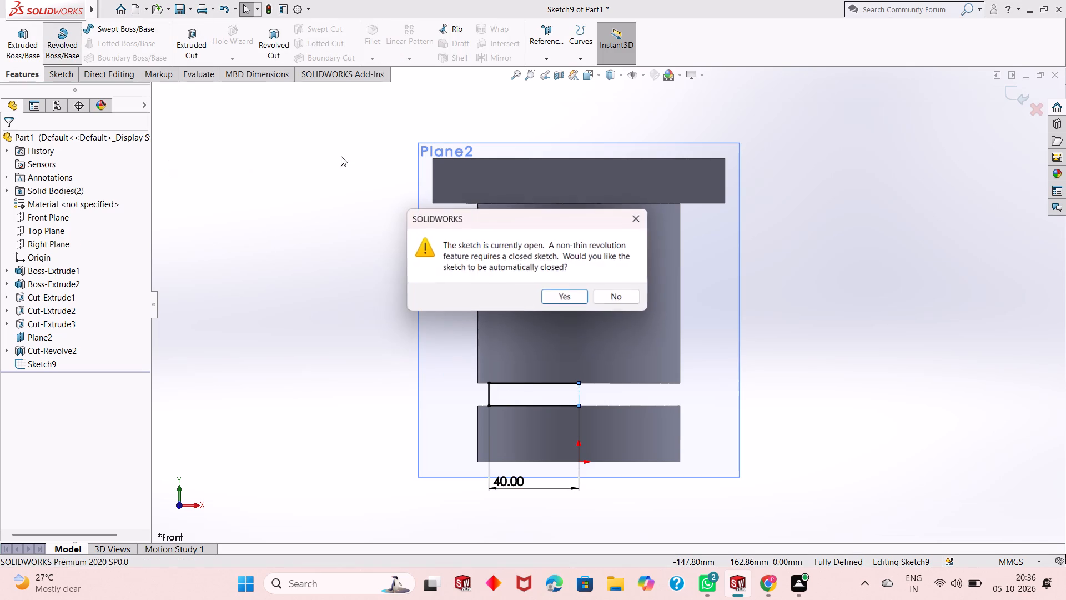
{"action": "left_click", "coordinate": [563, 301]}
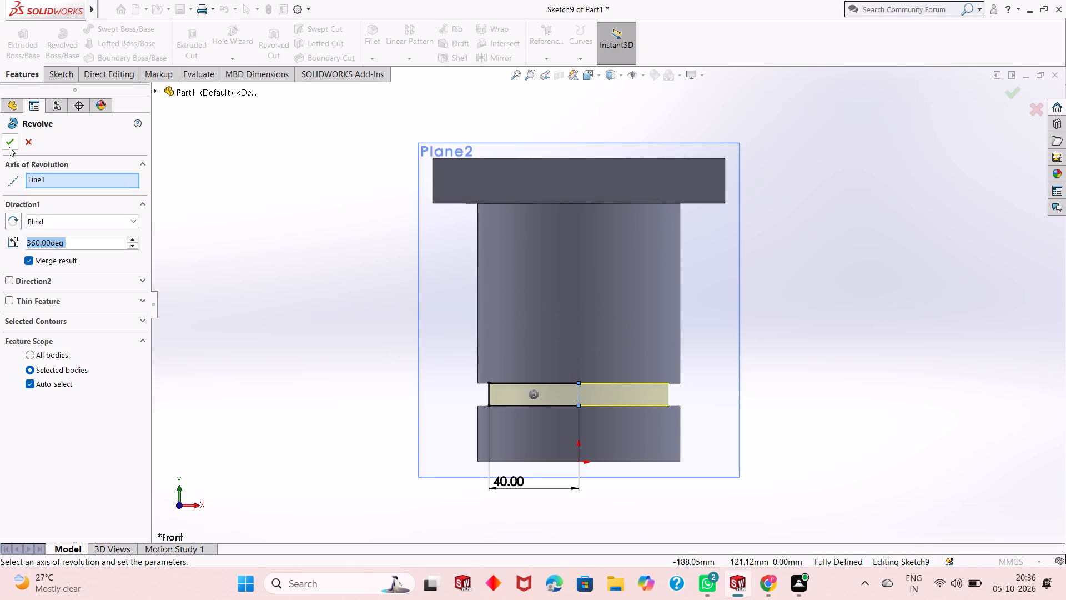
{"action": "left_click", "coordinate": [12, 144]}
{"action": "left_click", "coordinate": [255, 270]}
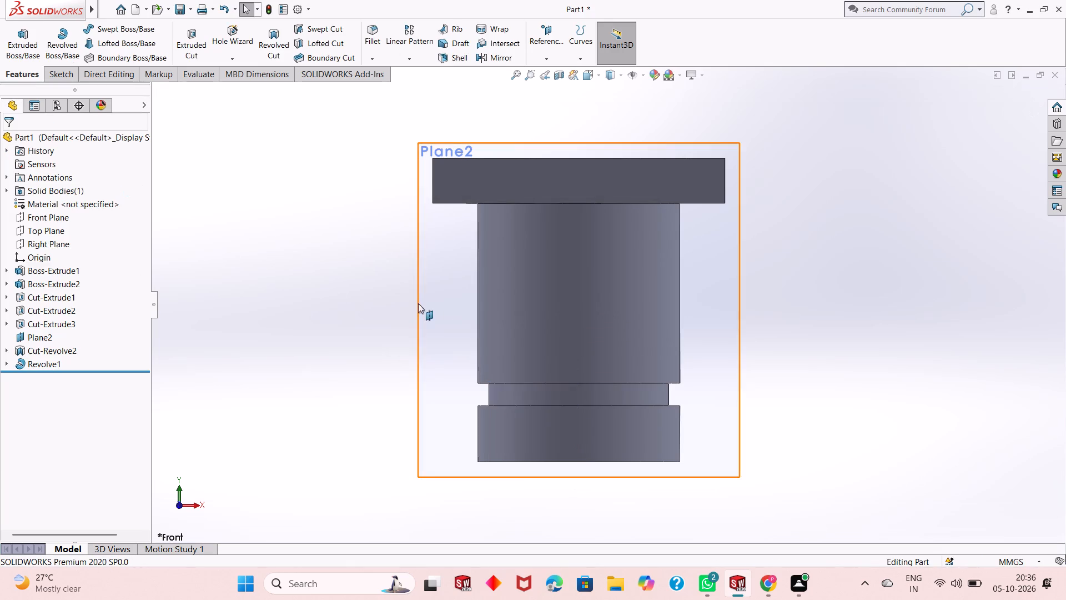
Hide Plane2.
{"action": "middle_click", "coordinate": [429, 297]}
{"action": "scroll", "coordinate": [431, 296], "scroll_direction": "down", "scroll_amount": 1}
{"action": "scroll", "coordinate": [431, 296], "scroll_direction": "up", "scroll_amount": 3}
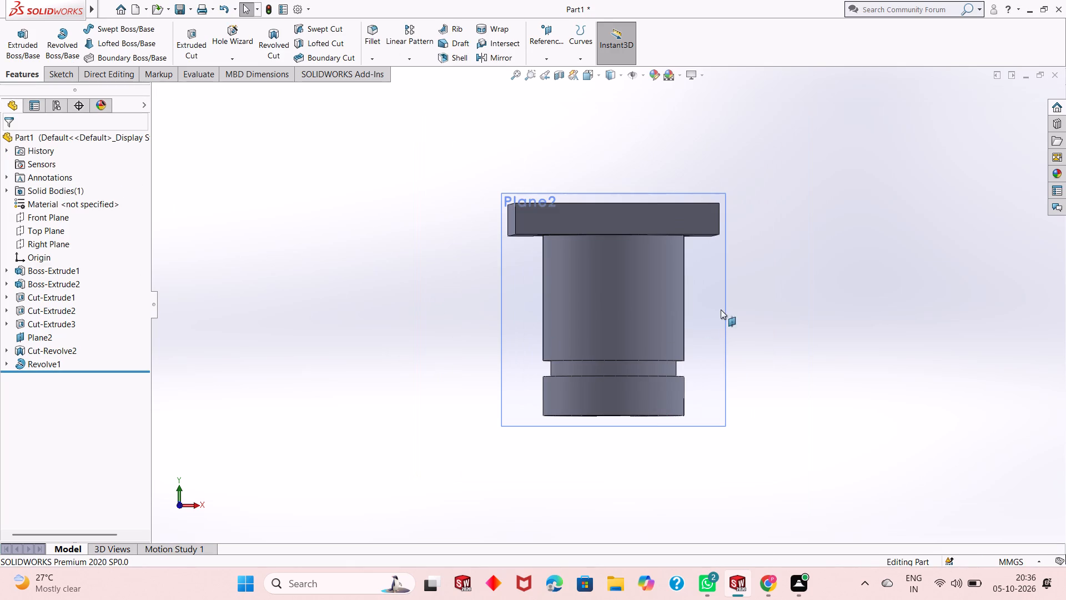
{"action": "middle_click_drag", "start_coordinate": [756, 333], "coordinate": [800, 364]}
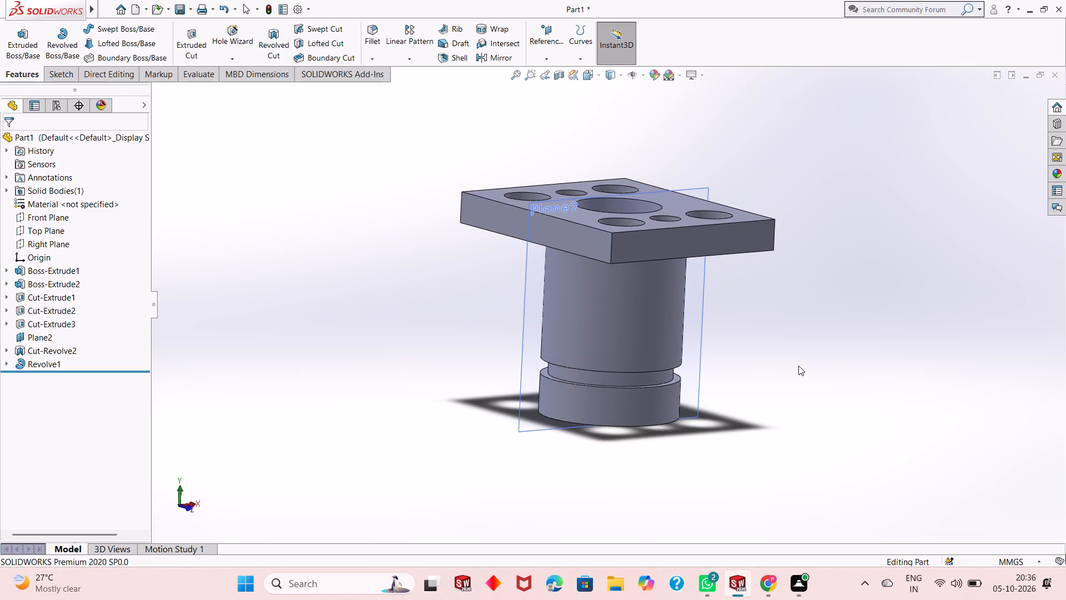
{"action": "middle_click_drag", "start_coordinate": [782, 365], "coordinate": [756, 330]}
{"action": "middle_click_drag", "start_coordinate": [755, 329], "coordinate": [763, 344]}
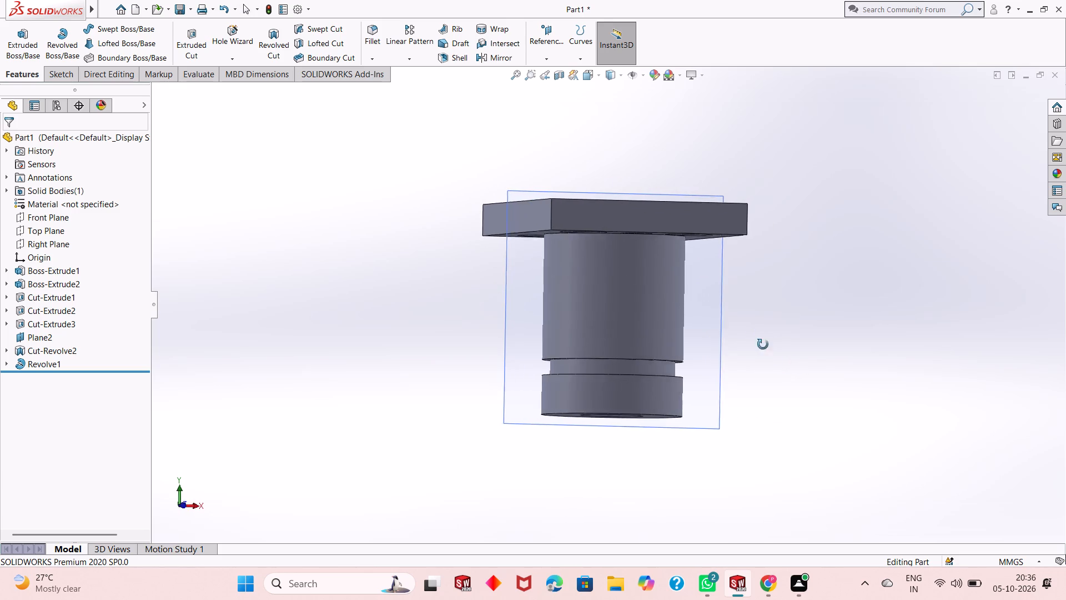
{"action": "middle_click_drag", "start_coordinate": [763, 344], "coordinate": [776, 374]}
{"action": "middle_click_drag", "start_coordinate": [773, 368], "coordinate": [736, 332]}
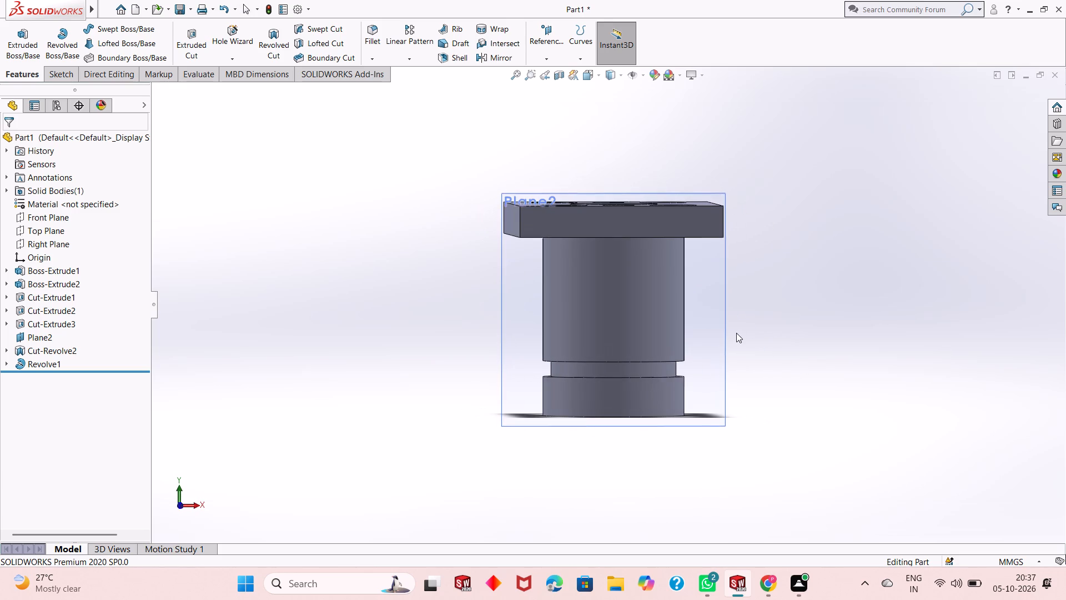
{"action": "right_click", "coordinate": [713, 317]}
{"action": "left_click", "coordinate": [752, 304]}
Start a new sketch on the upper face of the holed plate.
{"action": "scroll", "coordinate": [738, 302], "scroll_direction": "up", "scroll_amount": 1}
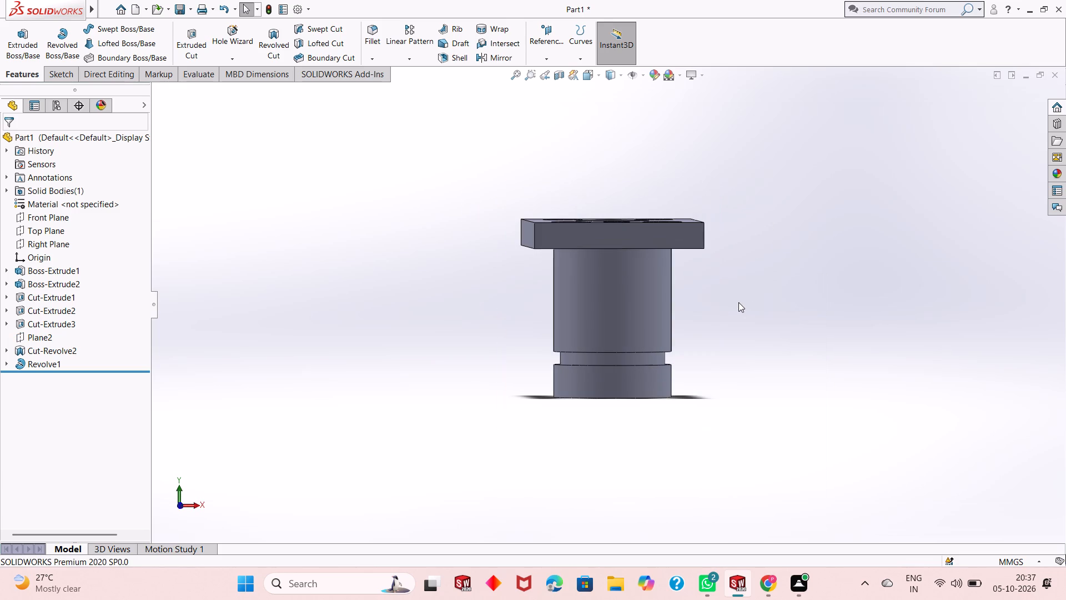
{"action": "middle_click", "coordinate": [611, 281]}
{"action": "middle_click_drag", "start_coordinate": [604, 224], "coordinate": [613, 295]}
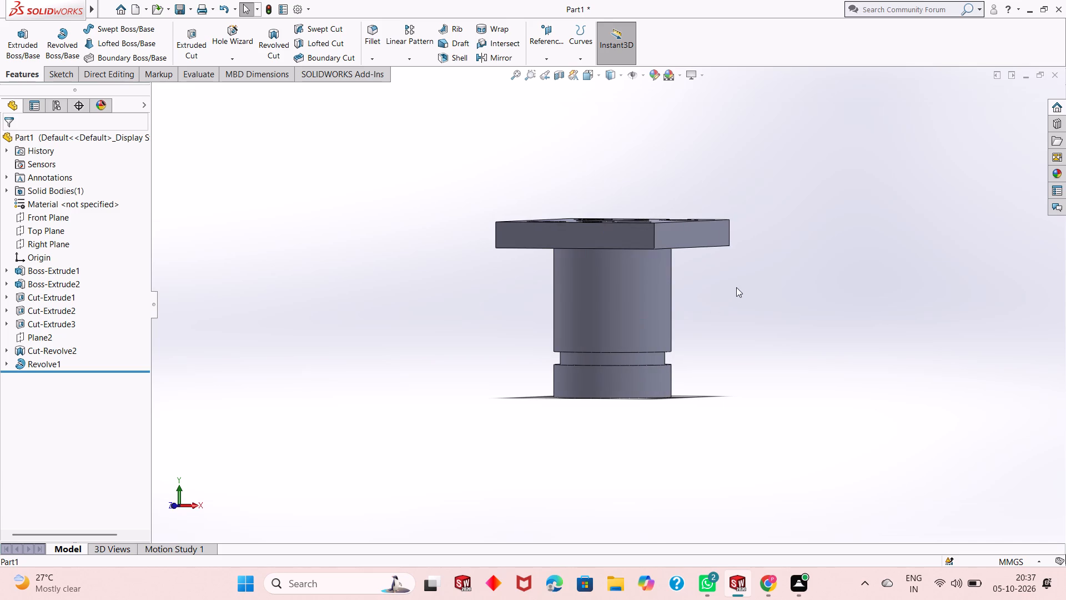
{"action": "left_click", "coordinate": [736, 287]}
{"action": "middle_click_drag", "start_coordinate": [607, 223], "coordinate": [614, 268]}
{"action": "scroll", "coordinate": [614, 268], "scroll_direction": "up", "scroll_amount": 1}
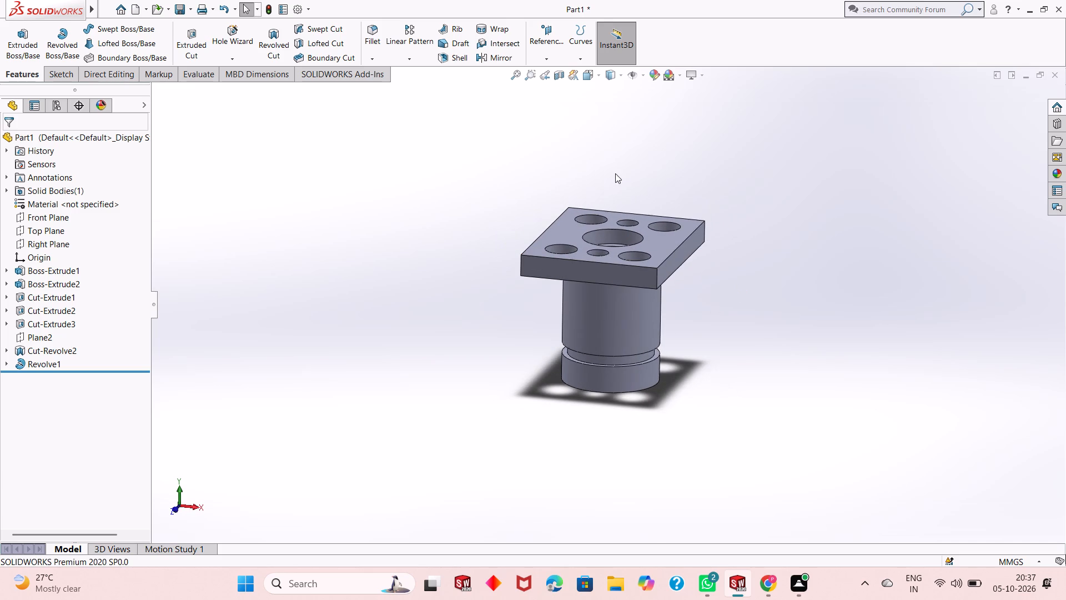
{"action": "middle_click_drag", "start_coordinate": [646, 179], "coordinate": [651, 294]}
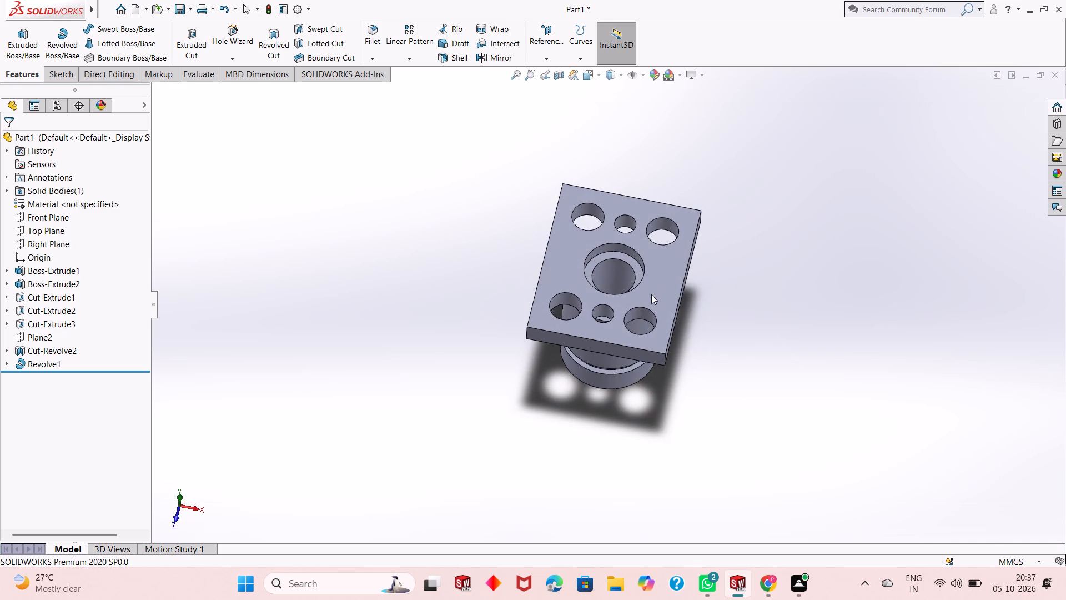
{"action": "left_click", "coordinate": [675, 278]}
{"action": "left_click", "coordinate": [727, 247]}
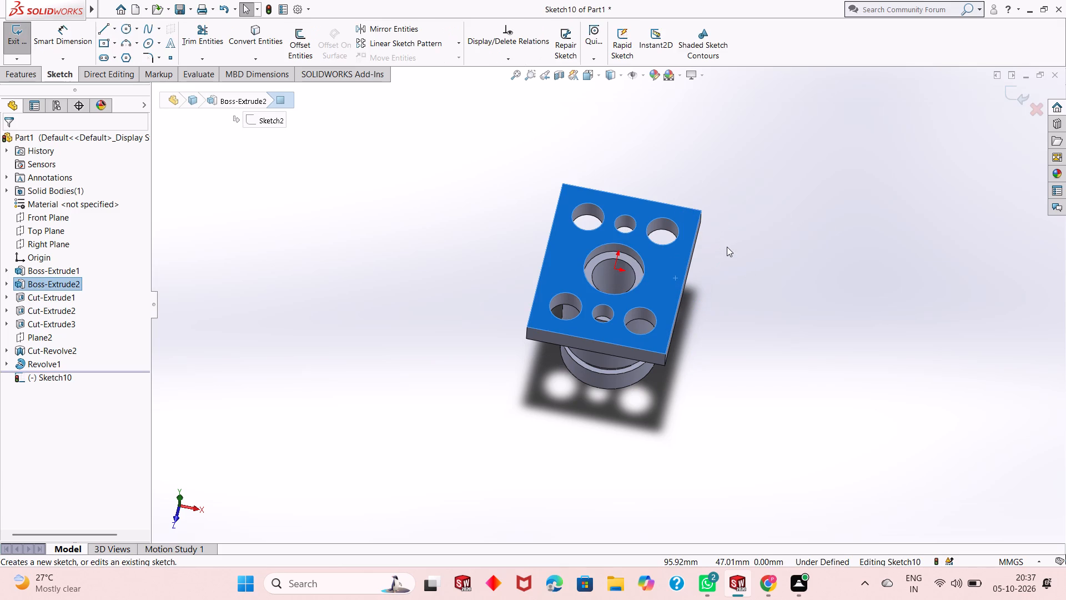
{"action": "key", "text": "ctrl+8"}
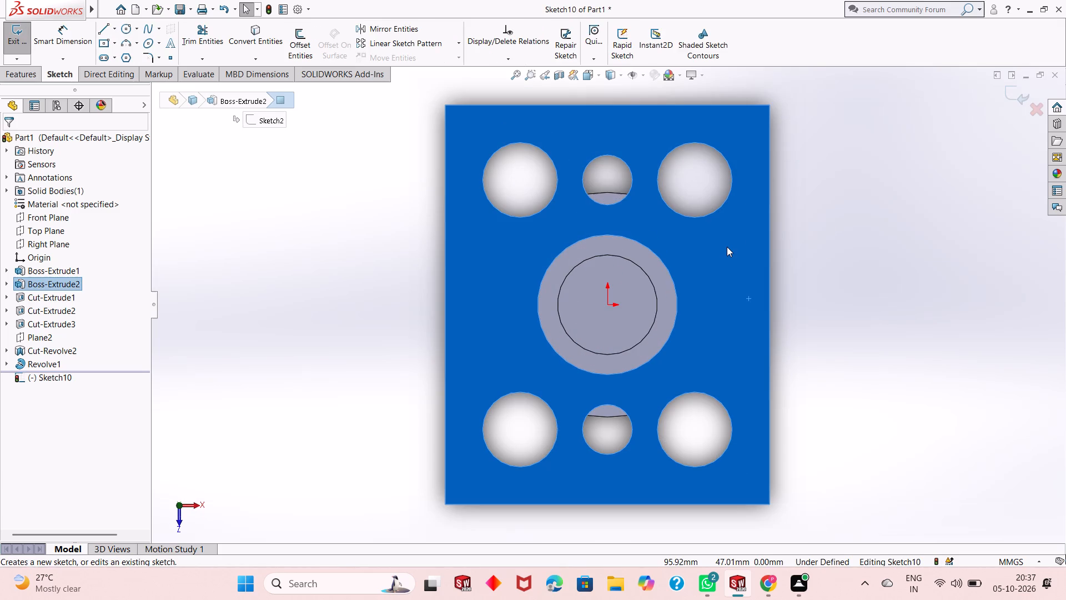
{"action": "left_click", "coordinate": [908, 244]}
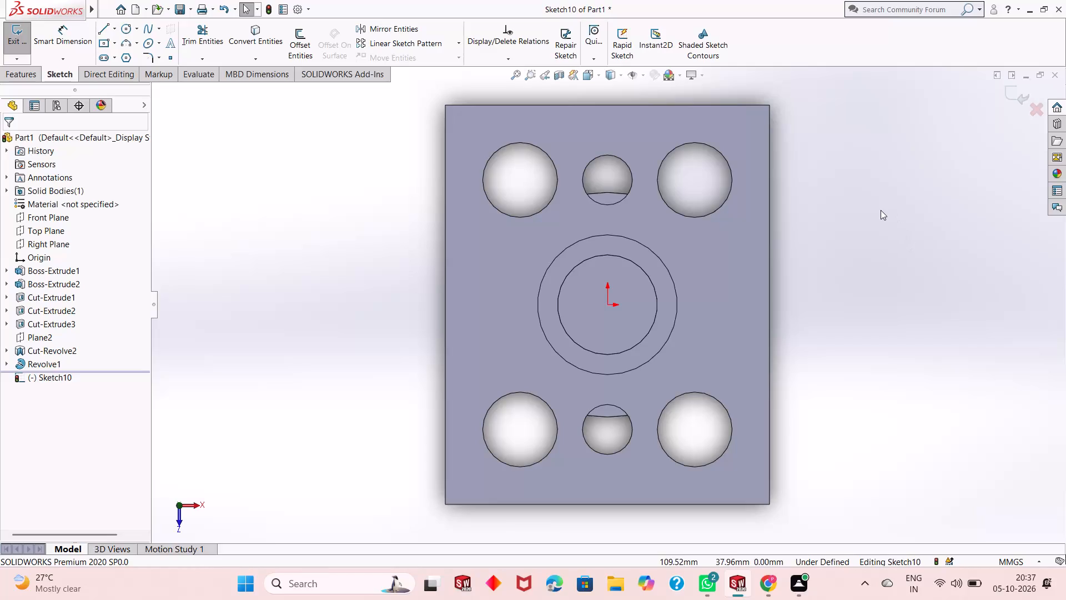
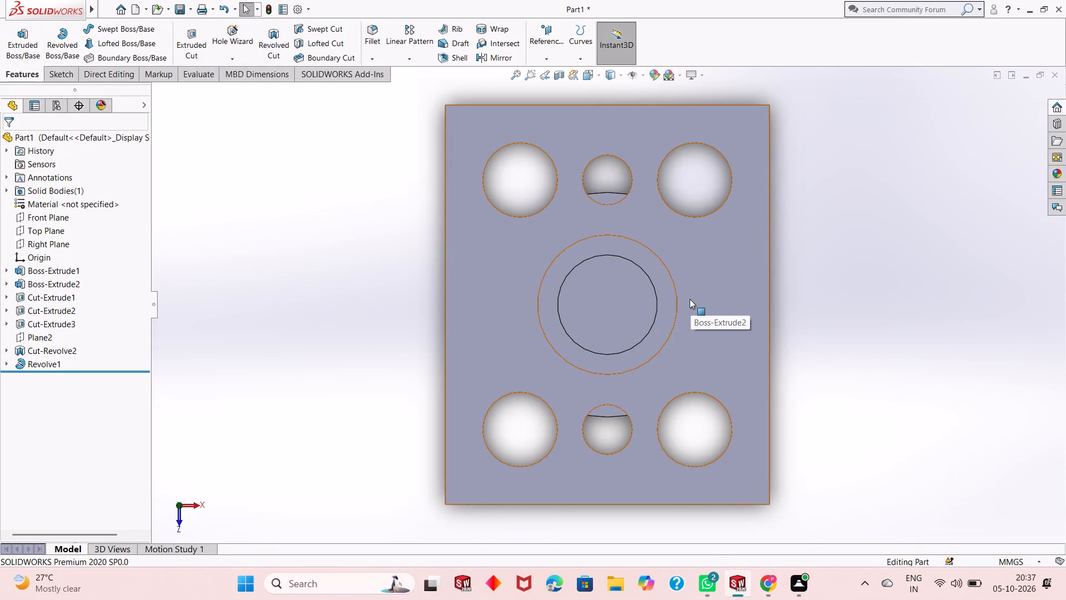
Examine the whole part from above, the side and below, checking the plate, its holes, the stepped bore and the neck.
{"action": "scroll", "coordinate": [690, 299], "scroll_direction": "up", "scroll_amount": 1}
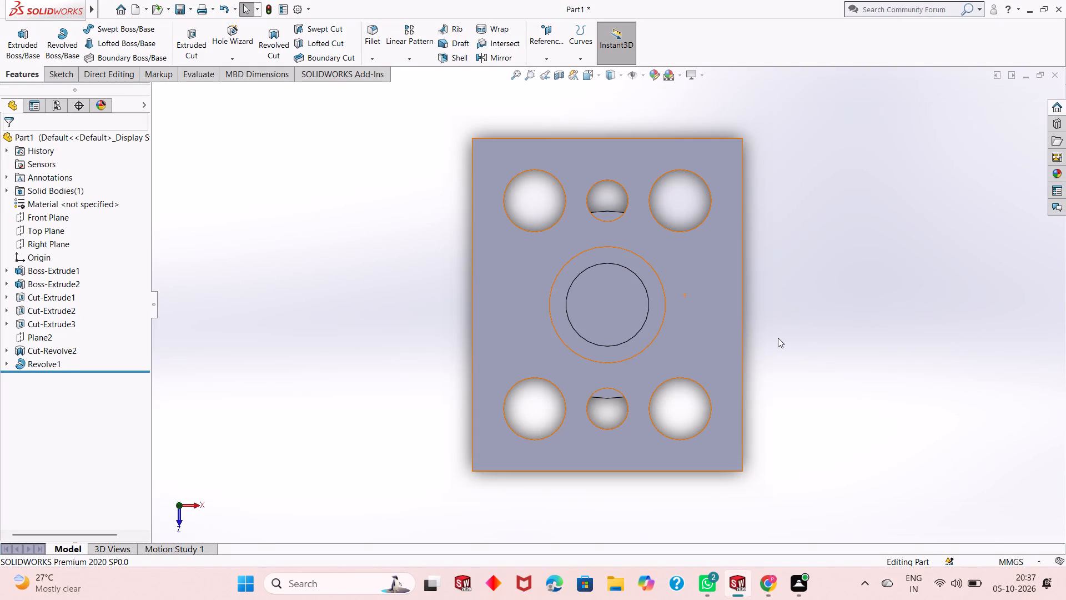
{"action": "middle_click_drag", "start_coordinate": [778, 338], "coordinate": [787, 327]}
{"action": "scroll", "coordinate": [787, 327], "scroll_direction": "up", "scroll_amount": 1}
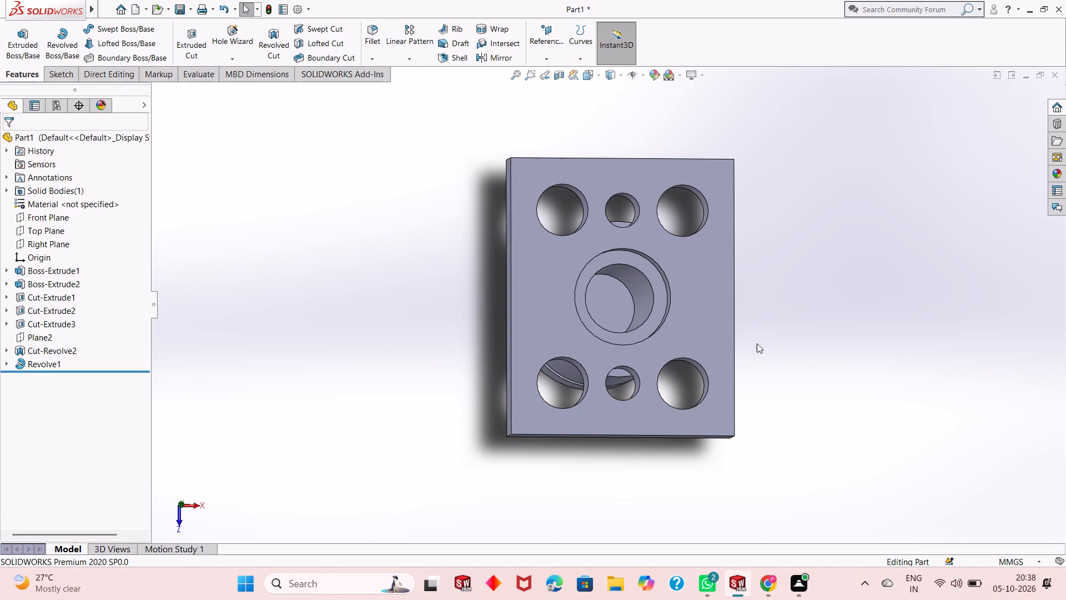
{"action": "middle_click_drag", "start_coordinate": [738, 334], "coordinate": [763, 250]}
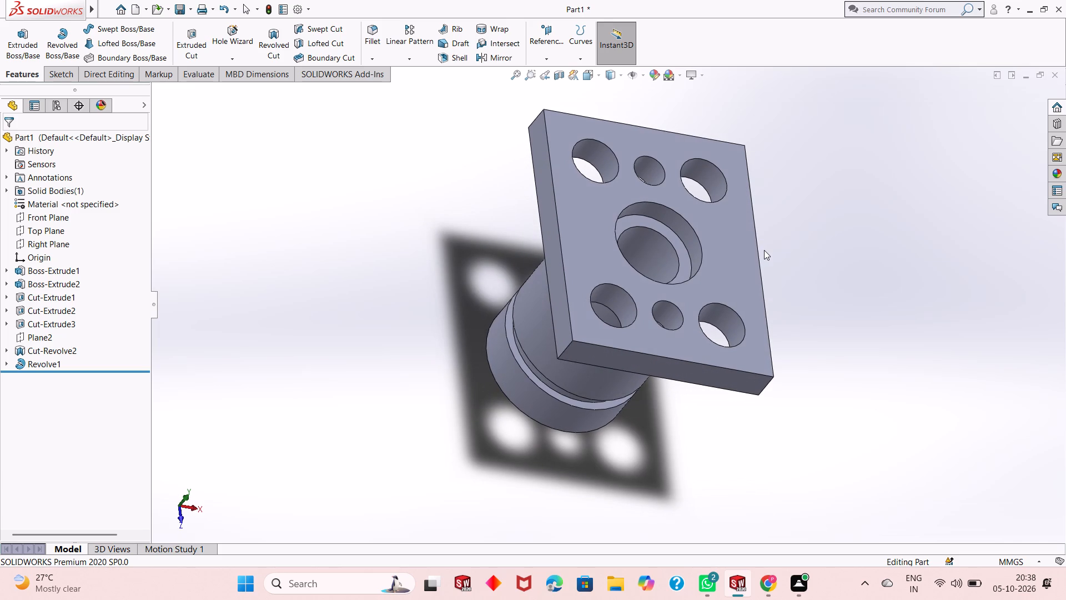
{"action": "middle_click_drag", "start_coordinate": [795, 321], "coordinate": [801, 303]}
{"action": "scroll", "coordinate": [698, 235], "scroll_direction": "down", "scroll_amount": 1}
{"action": "scroll", "coordinate": [685, 254], "scroll_direction": "up", "scroll_amount": 1}
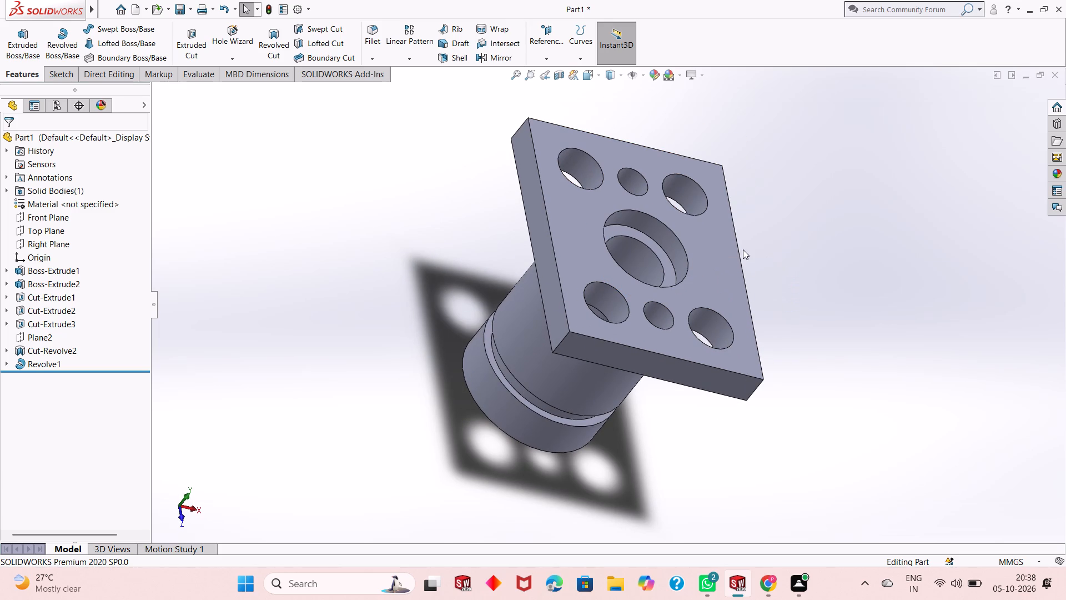
{"action": "scroll", "coordinate": [742, 248], "scroll_direction": "down", "scroll_amount": 1}
{"action": "scroll", "coordinate": [645, 245], "scroll_direction": "down", "scroll_amount": 1}
{"action": "middle_click_drag", "start_coordinate": [773, 302], "coordinate": [787, 202]}
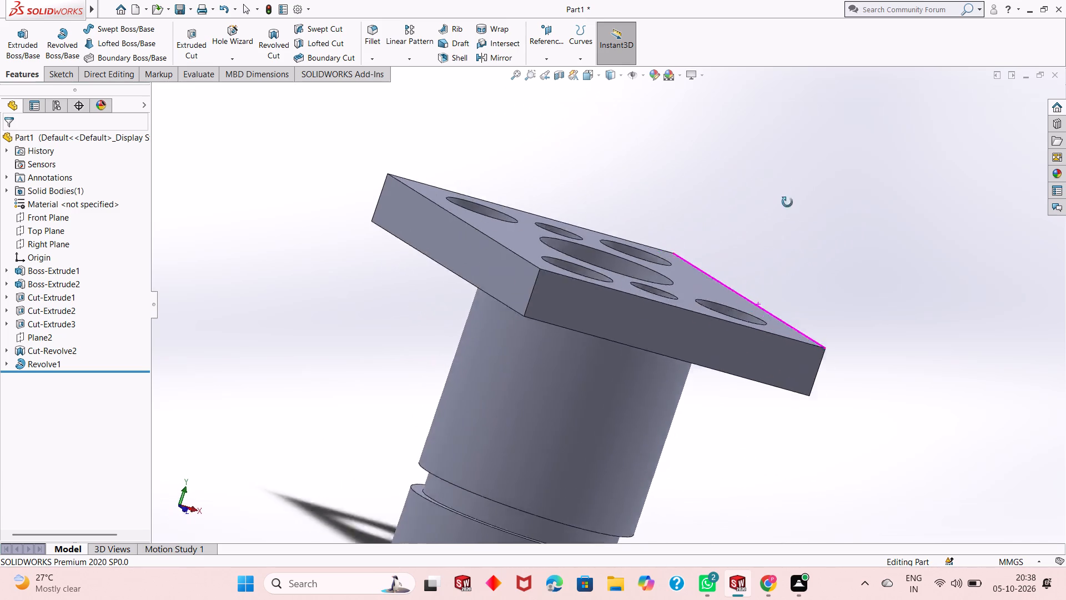
{"action": "middle_click_drag", "start_coordinate": [787, 202], "coordinate": [793, 248]}
{"action": "scroll", "coordinate": [578, 274], "scroll_direction": "up", "scroll_amount": 3}
{"action": "middle_click_drag", "start_coordinate": [619, 252], "coordinate": [610, 261]}
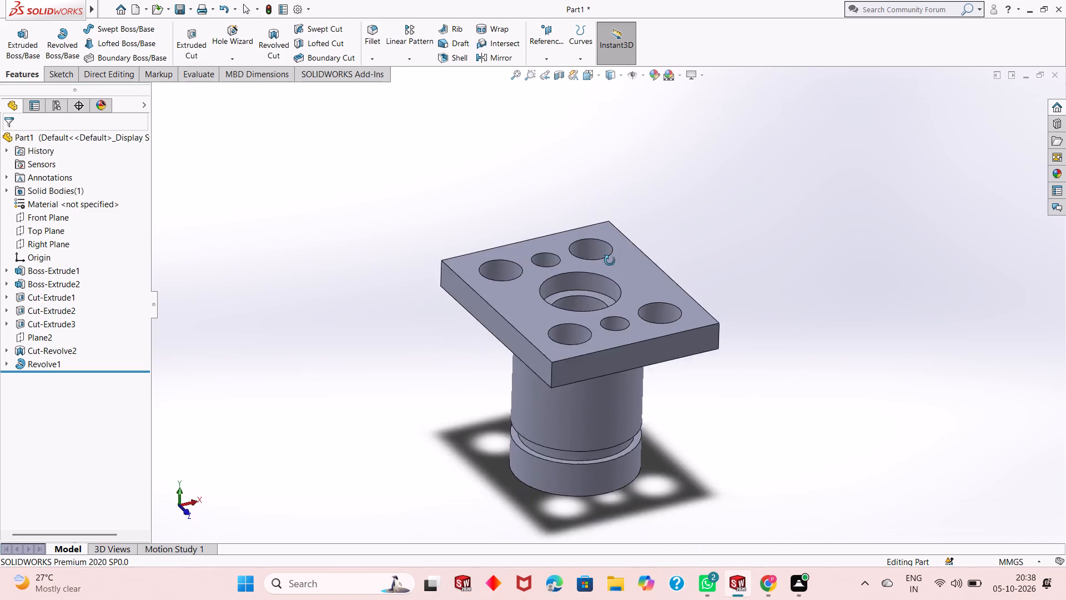
{"action": "middle_click_drag", "start_coordinate": [610, 261], "coordinate": [647, 302]}
{"action": "scroll", "coordinate": [595, 390], "scroll_direction": "up", "scroll_amount": 1}
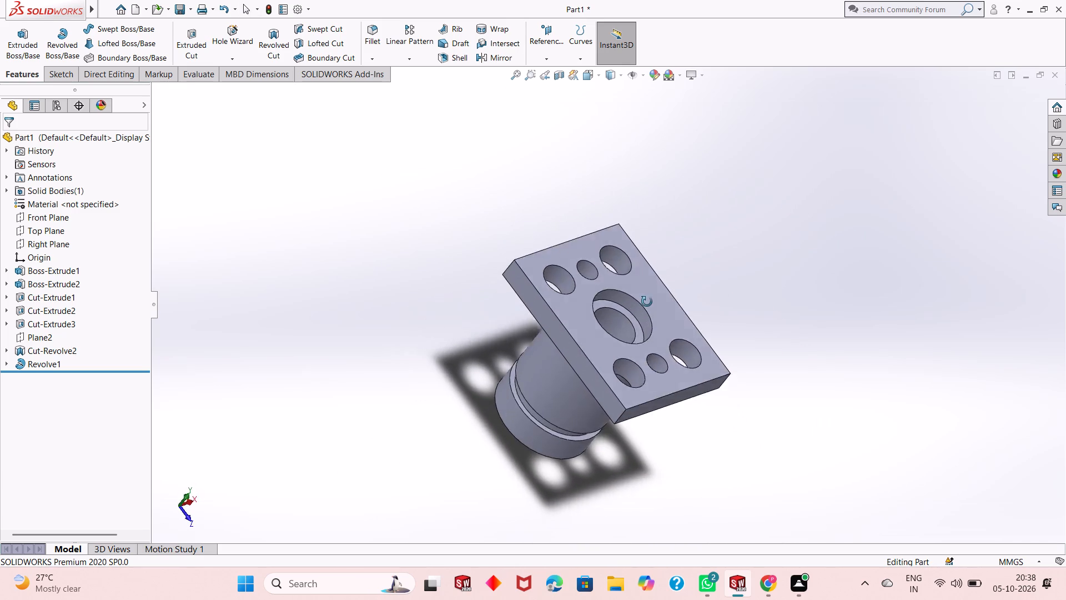
{"action": "middle_click_drag", "start_coordinate": [647, 302], "coordinate": [614, 142]}
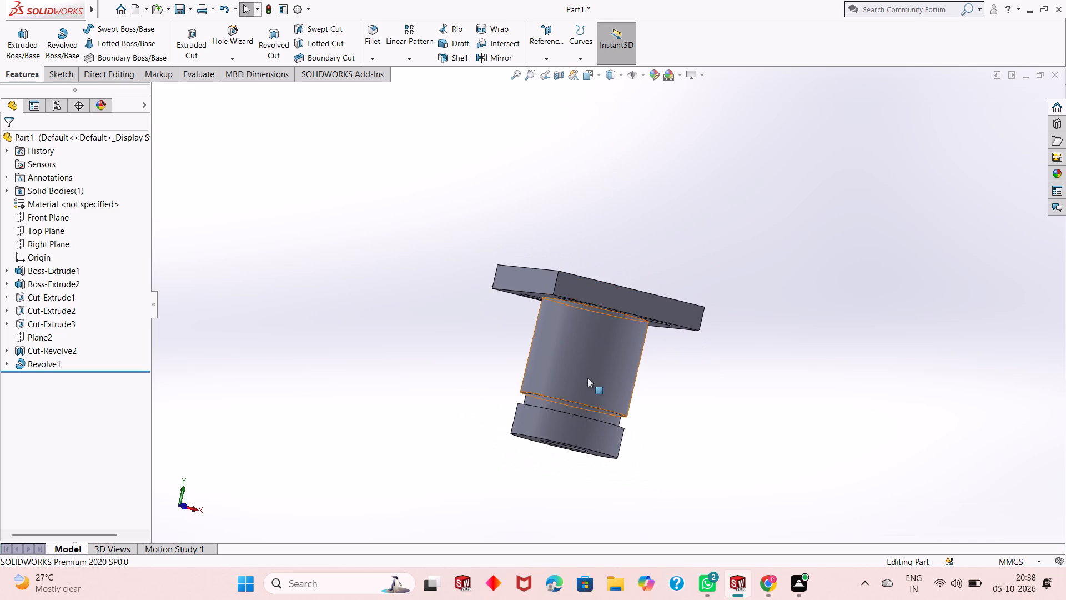
{"action": "middle_click_drag", "start_coordinate": [649, 360], "coordinate": [674, 243]}
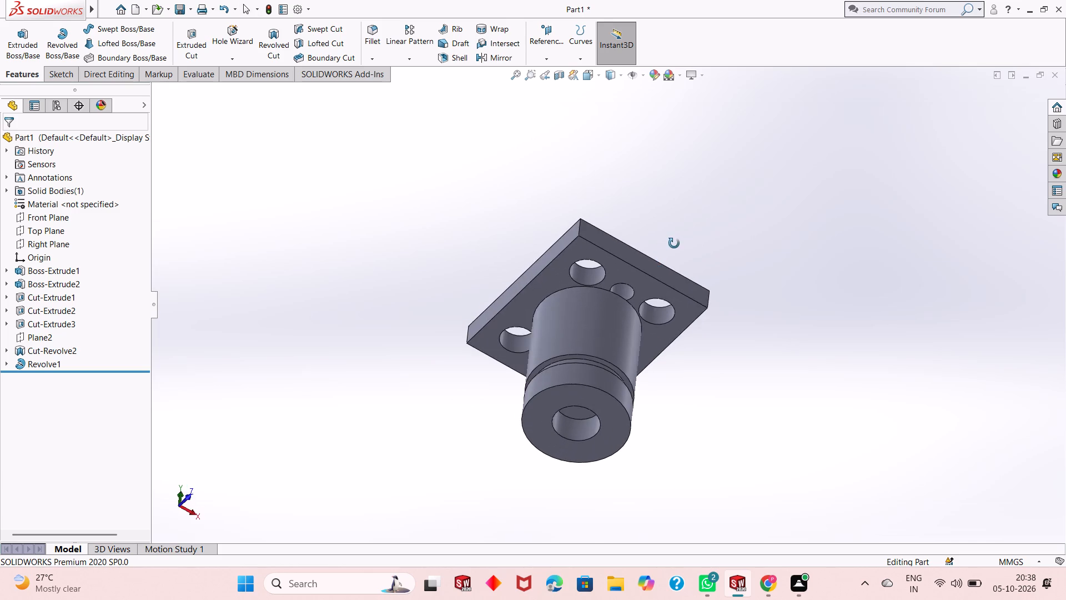
{"action": "middle_click_drag", "start_coordinate": [674, 243], "coordinate": [674, 242]}
{"action": "scroll", "coordinate": [614, 273], "scroll_direction": "down", "scroll_amount": 6}
{"action": "scroll", "coordinate": [602, 357], "scroll_direction": "up", "scroll_amount": 3}
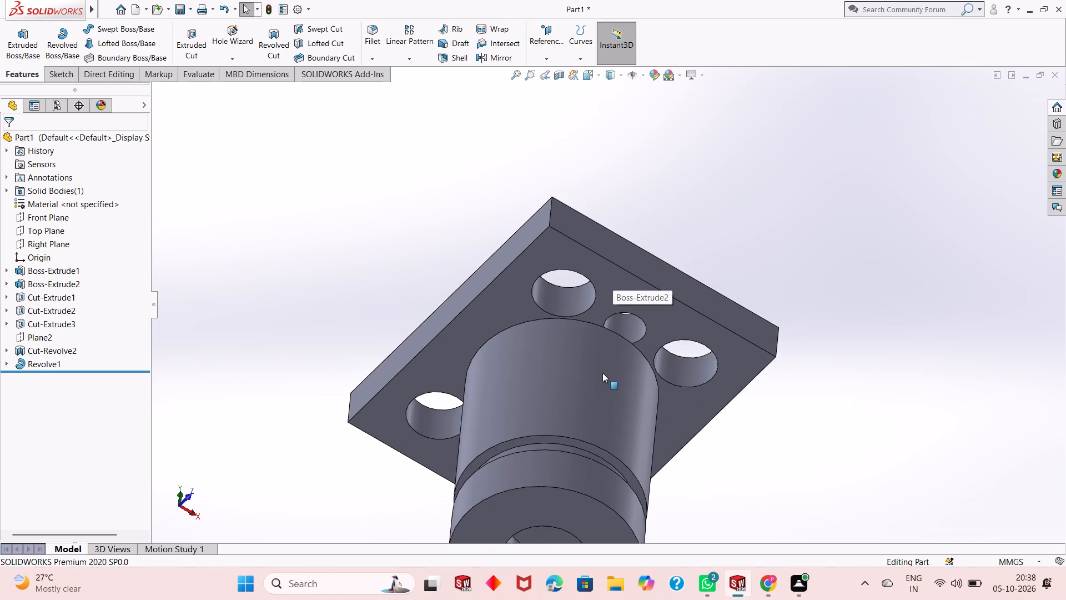
{"action": "scroll", "coordinate": [602, 373], "scroll_direction": "up", "scroll_amount": 2}
{"action": "middle_click_drag", "start_coordinate": [608, 344], "coordinate": [622, 450]}
{"action": "middle_click_drag", "start_coordinate": [606, 262], "coordinate": [610, 399]}
{"action": "scroll", "coordinate": [605, 278], "scroll_direction": "up", "scroll_amount": 1}
{"action": "middle_click_drag", "start_coordinate": [605, 278], "coordinate": [610, 350]}
{"action": "scroll", "coordinate": [526, 218], "scroll_direction": "down", "scroll_amount": 2}
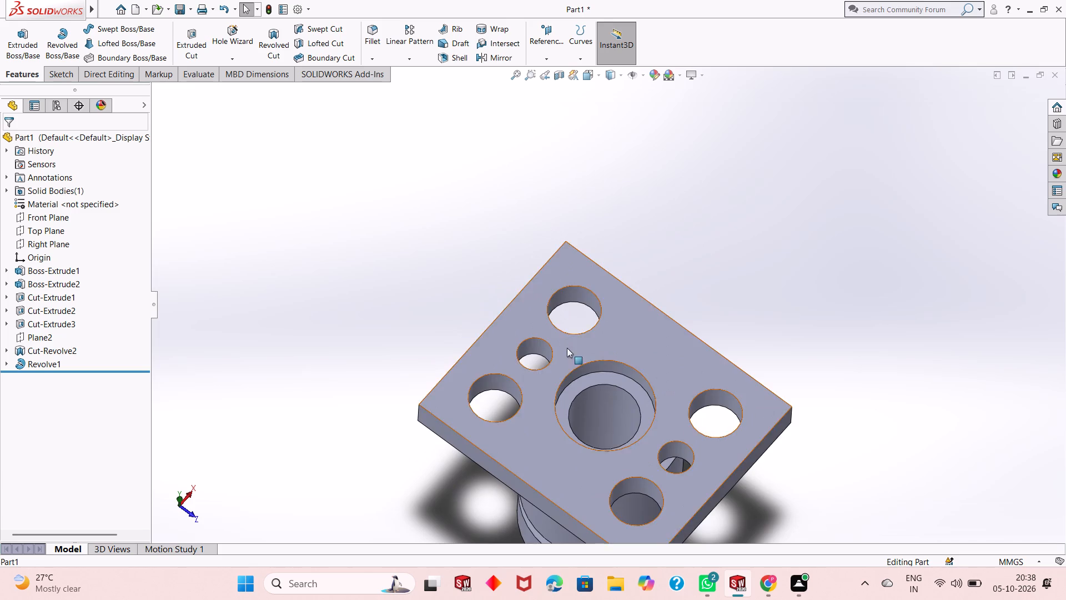
{"action": "middle_click_drag", "start_coordinate": [567, 350], "coordinate": [576, 327]}
{"action": "scroll", "coordinate": [576, 327], "scroll_direction": "up", "scroll_amount": 3}
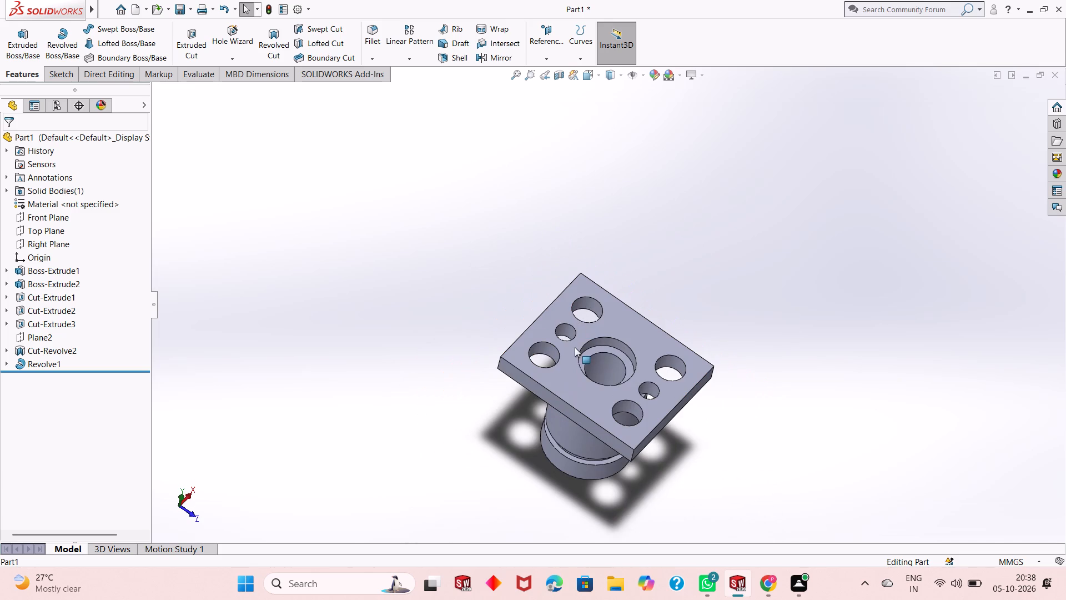
{"action": "scroll", "coordinate": [617, 377], "scroll_direction": "up", "scroll_amount": 1}
{"action": "scroll", "coordinate": [620, 373], "scroll_direction": "down", "scroll_amount": 2}
{"action": "middle_click_drag", "start_coordinate": [627, 371], "coordinate": [614, 410]}
{"action": "scroll", "coordinate": [614, 410], "scroll_direction": "up", "scroll_amount": 2}
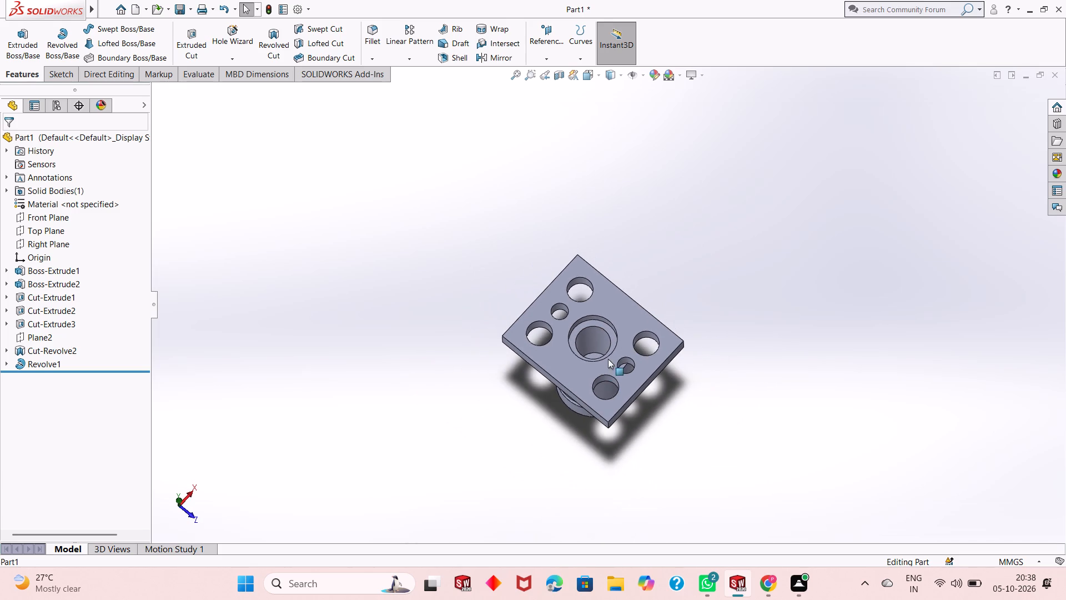
{"action": "scroll", "coordinate": [606, 354], "scroll_direction": "down", "scroll_amount": 2}
{"action": "scroll", "coordinate": [572, 352], "scroll_direction": "up", "scroll_amount": 1}
{"action": "middle_click_drag", "start_coordinate": [569, 369], "coordinate": [567, 402]}
{"action": "scroll", "coordinate": [570, 384], "scroll_direction": "down", "scroll_amount": 2}
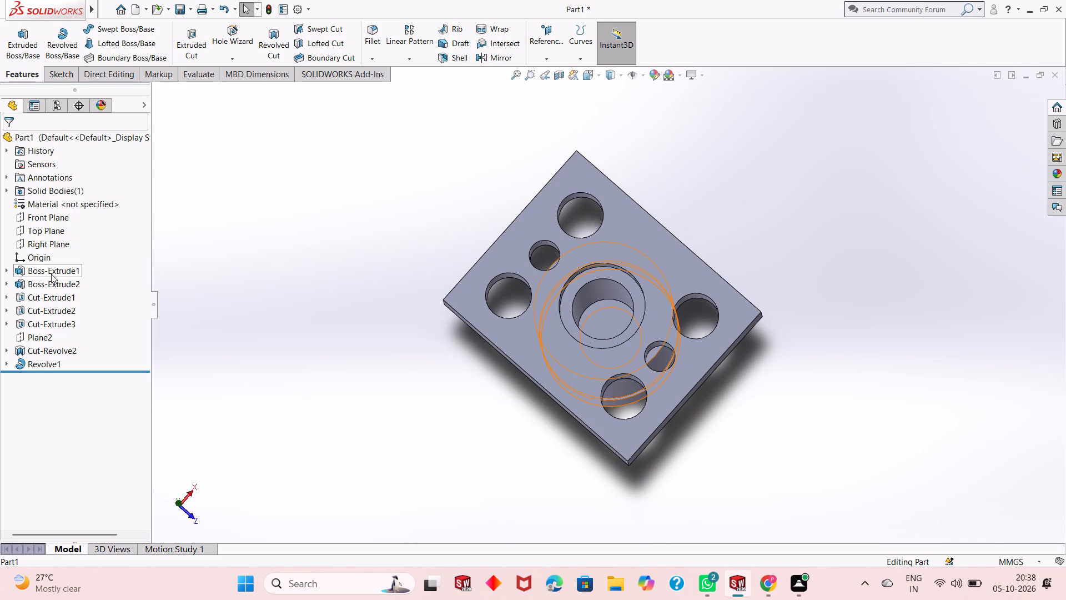
Edit Sketch2 of the plate extrusion, set the plate's length to 170 mm and exit the sketch to rebuild the part.
{"action": "left_click", "coordinate": [7, 282]}
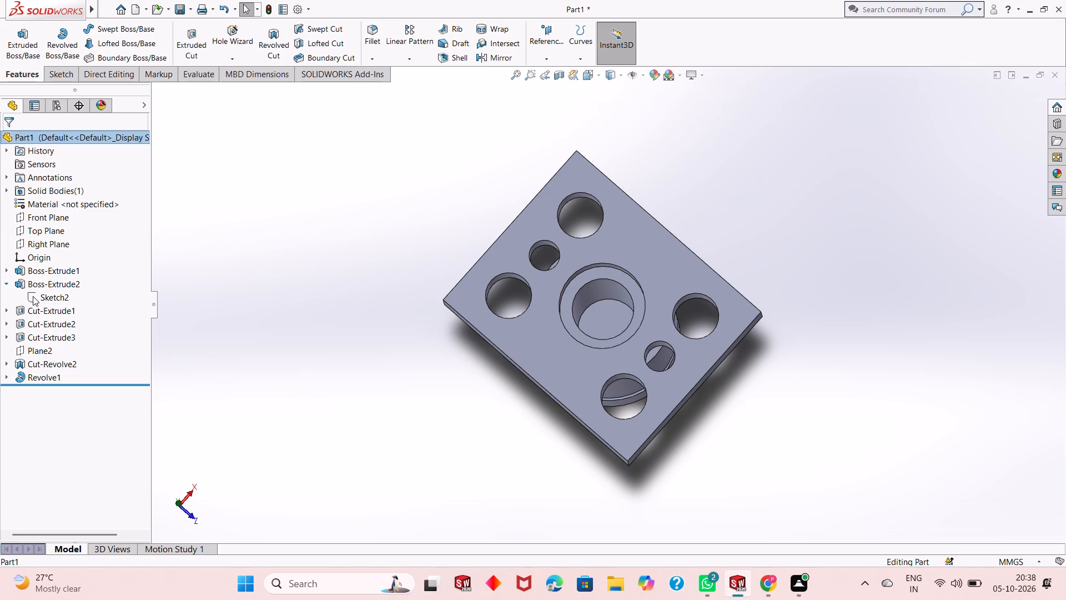
{"action": "left_click", "coordinate": [33, 296]}
{"action": "left_click", "coordinate": [44, 261]}
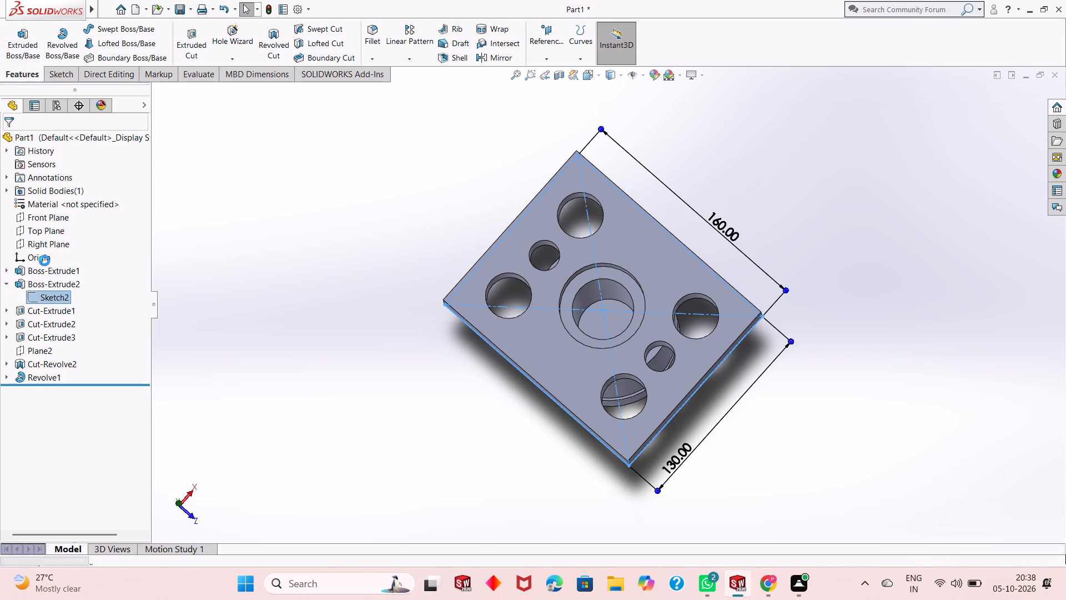
{"action": "double_click", "coordinate": [720, 232]}
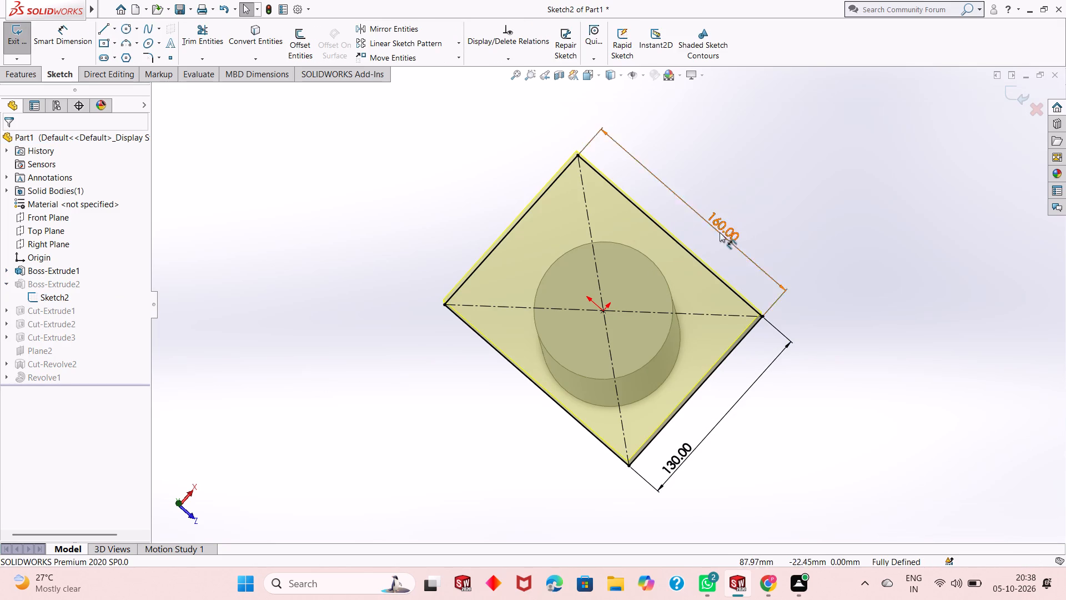
{"action": "type", "text": "170"}
{"action": "key", "text": "Return"}
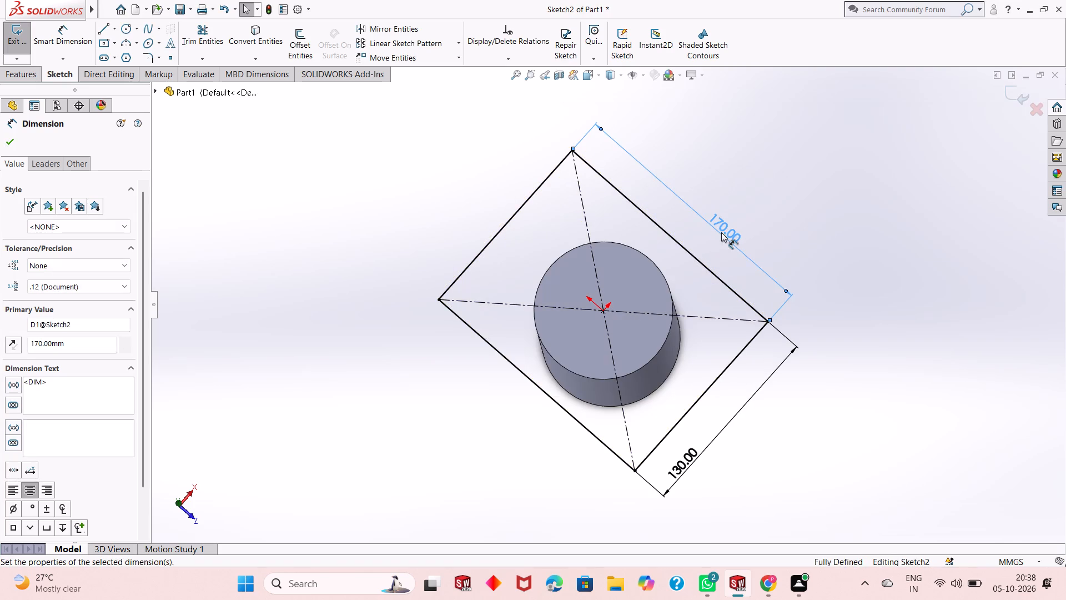
{"action": "left_click", "coordinate": [12, 140]}
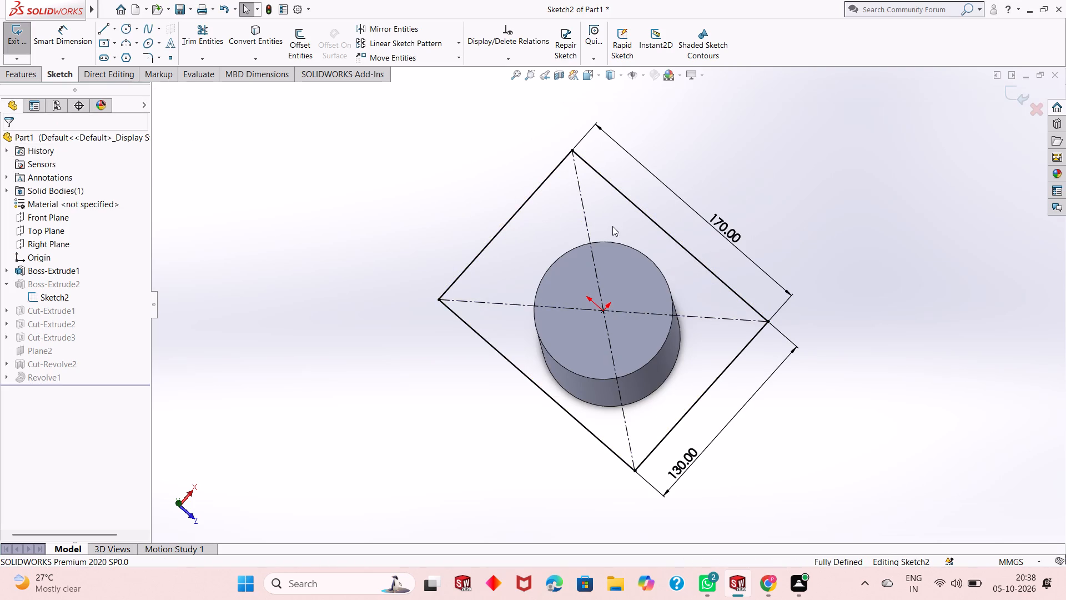
{"action": "left_click", "coordinate": [1007, 94]}
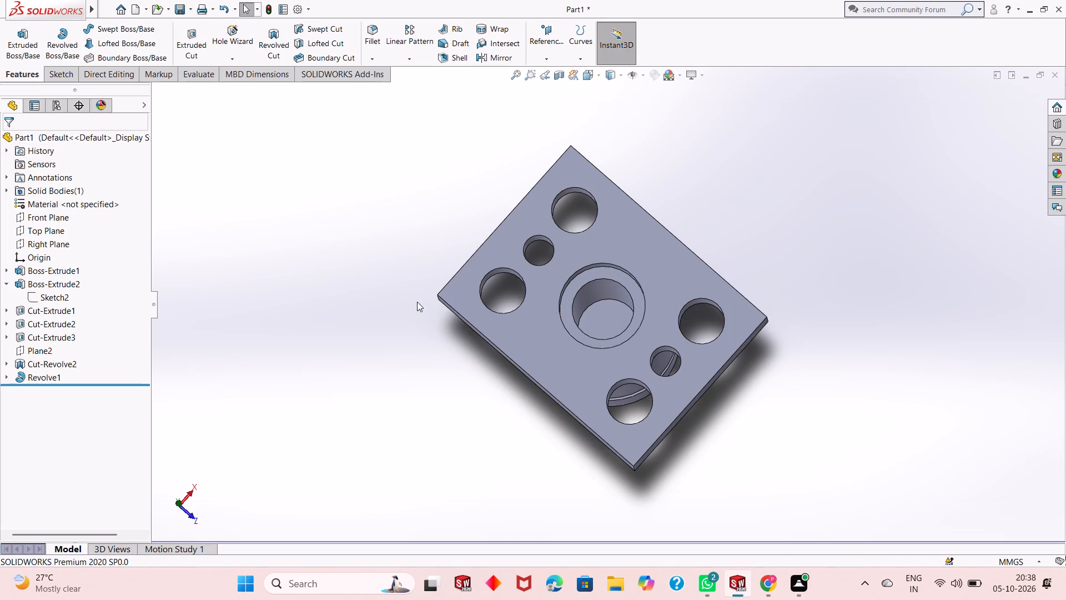
Inspect the resized plate, its holes, the central bore and the grooved cylinder from above and below.
{"action": "middle_click_drag", "start_coordinate": [414, 329], "coordinate": [429, 167]}
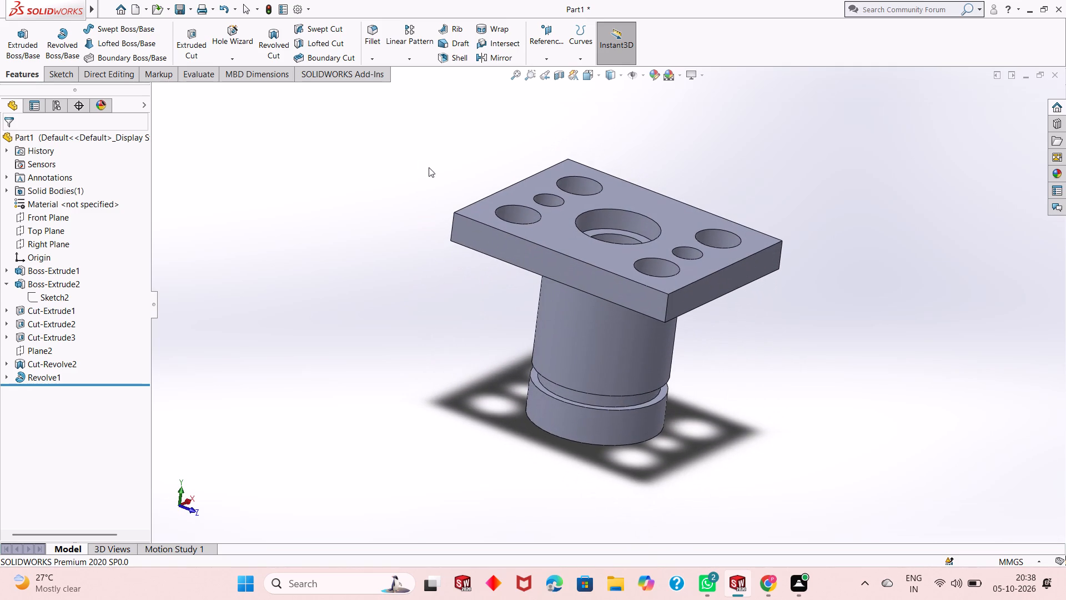
{"action": "middle_click_drag", "start_coordinate": [434, 349], "coordinate": [486, 231]}
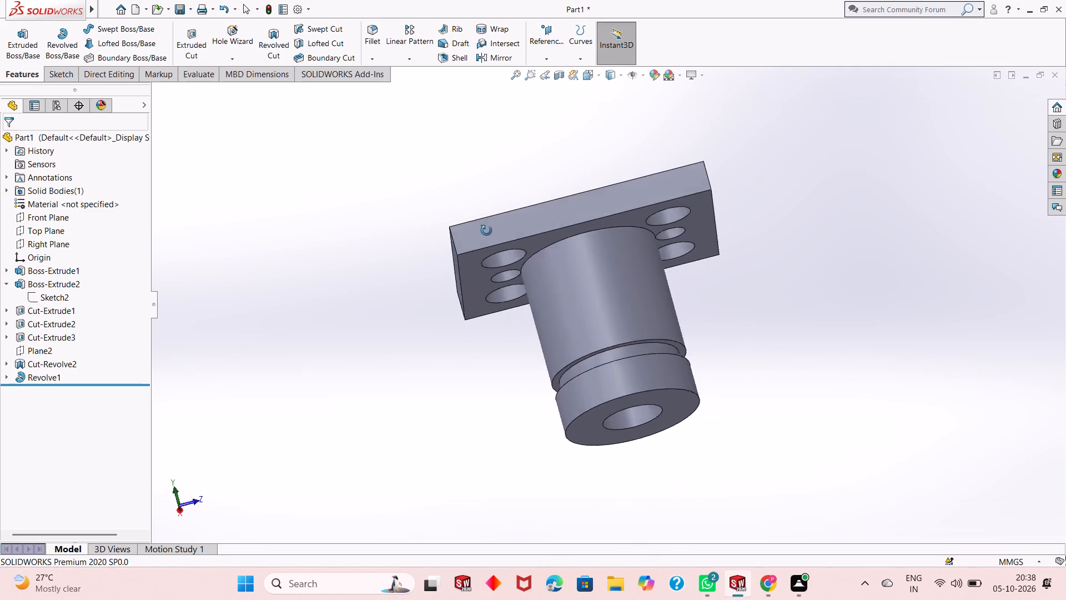
{"action": "middle_click_drag", "start_coordinate": [486, 231], "coordinate": [490, 126]}
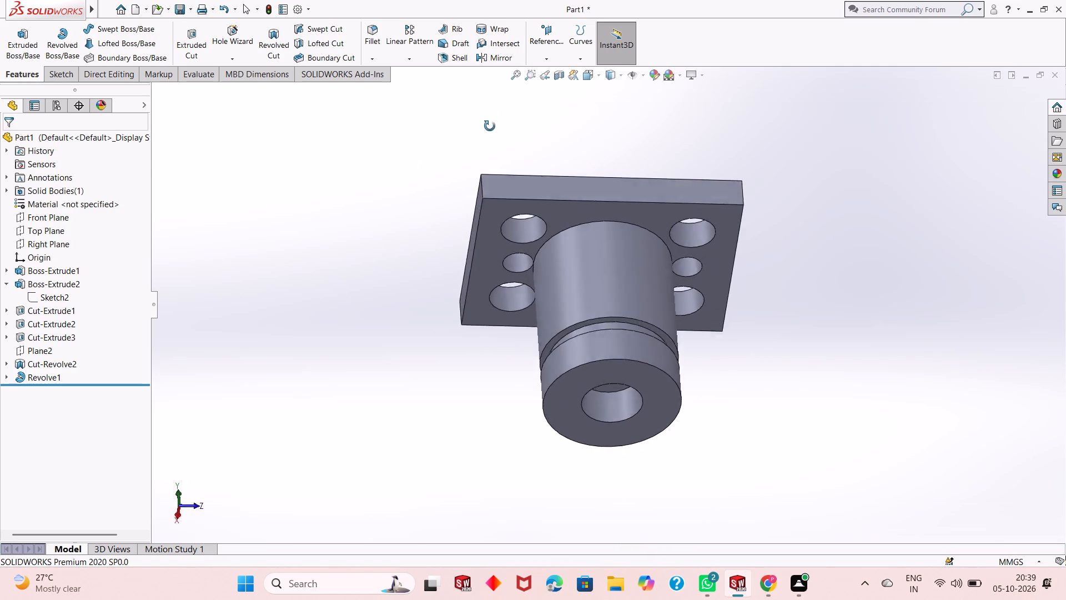
{"action": "middle_click_drag", "start_coordinate": [490, 126], "coordinate": [290, 126]}
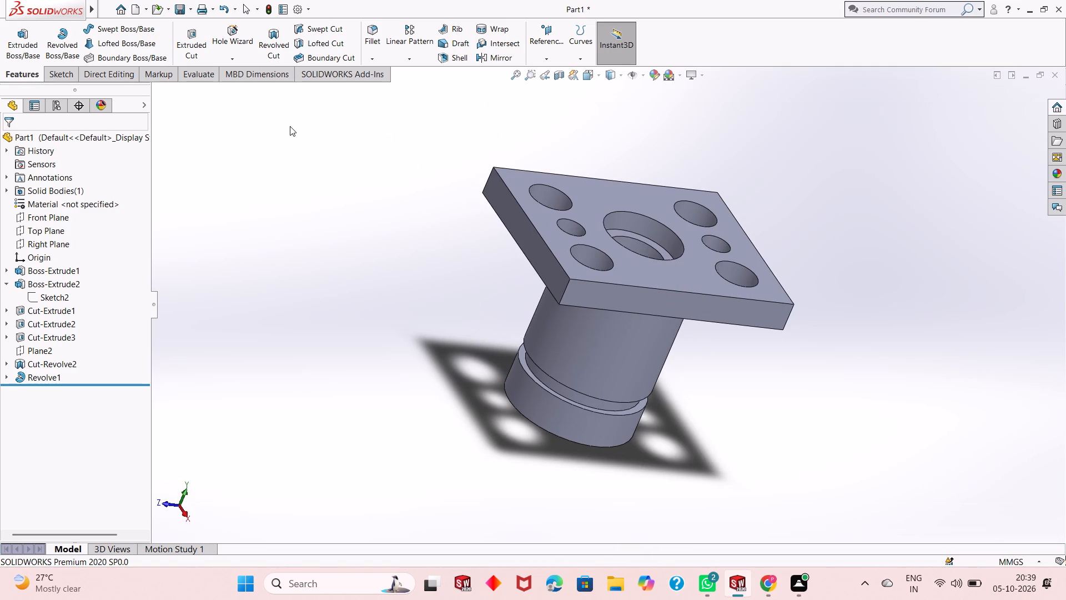
{"action": "middle_click_drag", "start_coordinate": [445, 269], "coordinate": [521, 204]}
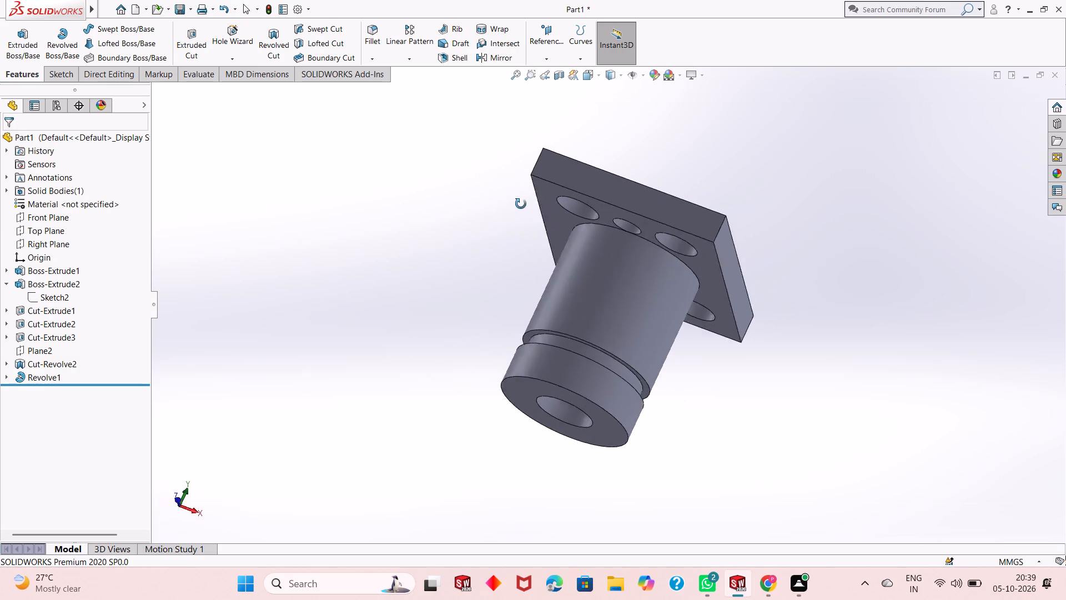
{"action": "middle_click_drag", "start_coordinate": [521, 204], "coordinate": [609, 349]}
{"action": "scroll", "coordinate": [608, 349], "scroll_direction": "up", "scroll_amount": 1}
{"action": "middle_click_drag", "start_coordinate": [586, 226], "coordinate": [587, 237]}
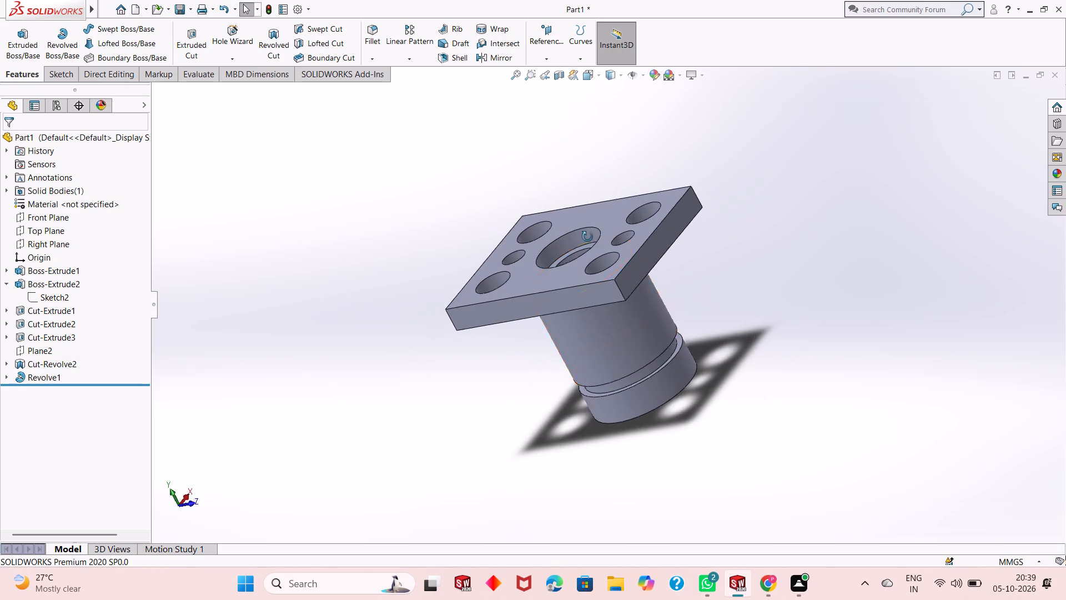
{"action": "middle_click_drag", "start_coordinate": [587, 237], "coordinate": [597, 292]}
{"action": "scroll", "coordinate": [595, 291], "scroll_direction": "down", "scroll_amount": 3}
{"action": "scroll", "coordinate": [593, 228], "scroll_direction": "down", "scroll_amount": 1}
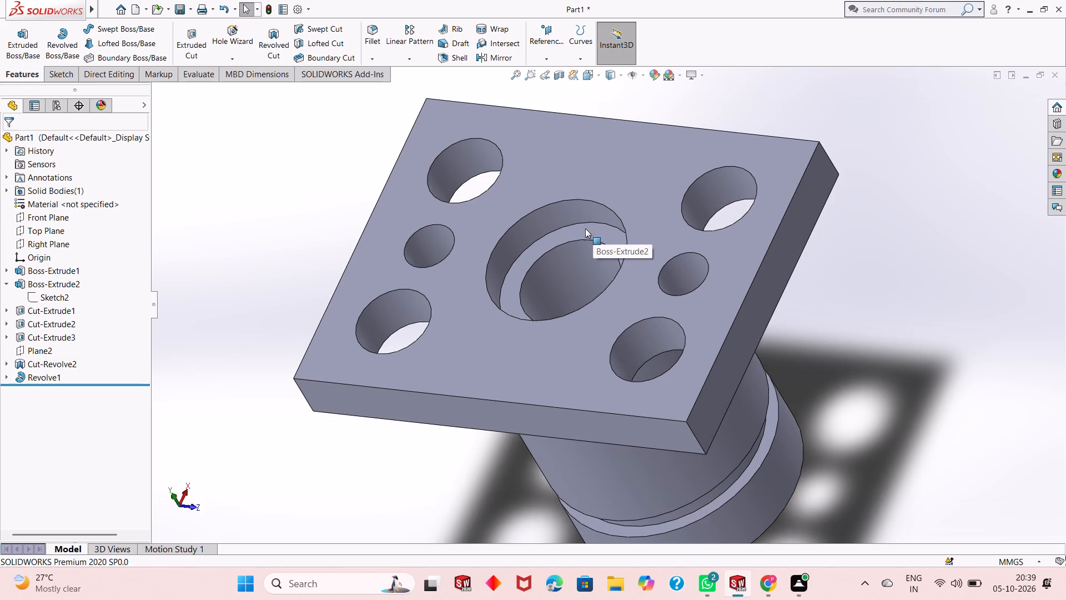
{"action": "scroll", "coordinate": [546, 282], "scroll_direction": "up", "scroll_amount": 2}
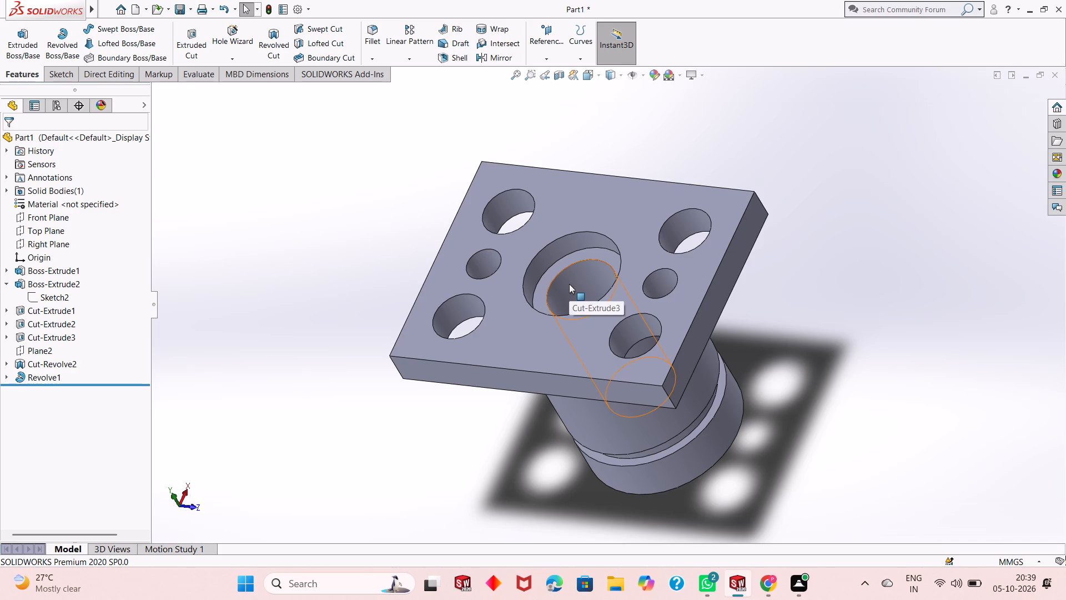
{"action": "scroll", "coordinate": [569, 284], "scroll_direction": "up", "scroll_amount": 1}
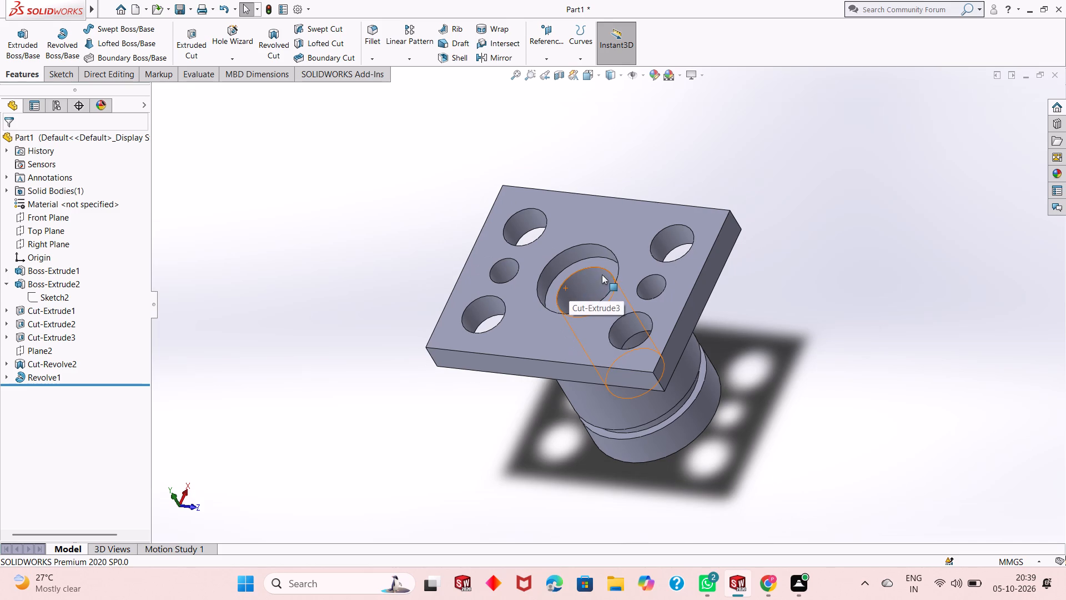
{"action": "middle_click_drag", "start_coordinate": [400, 294], "coordinate": [459, 214]}
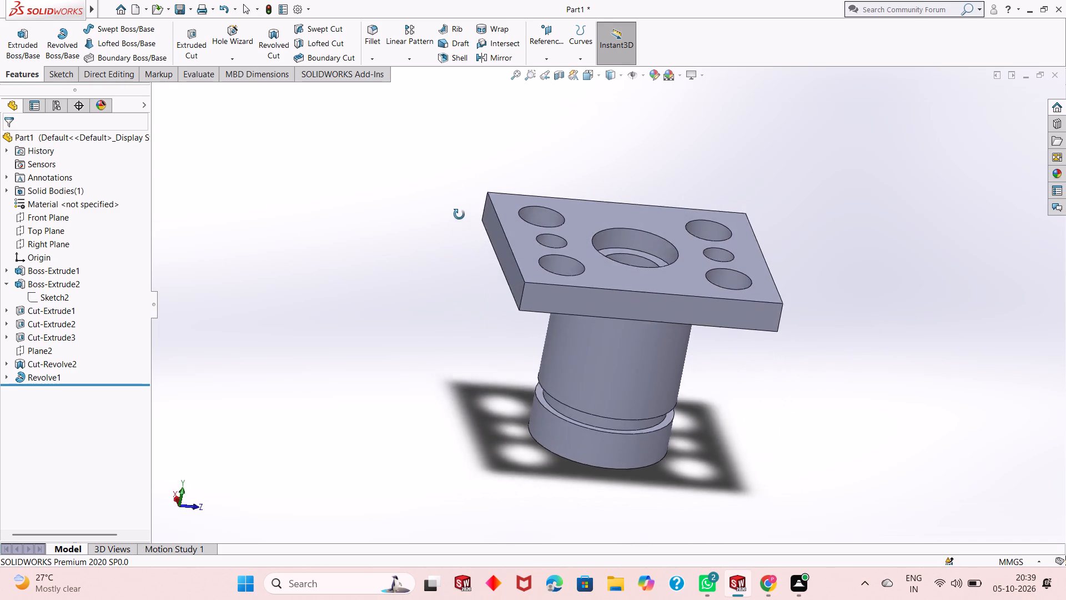
{"action": "middle_click_drag", "start_coordinate": [459, 214], "coordinate": [402, 273]}
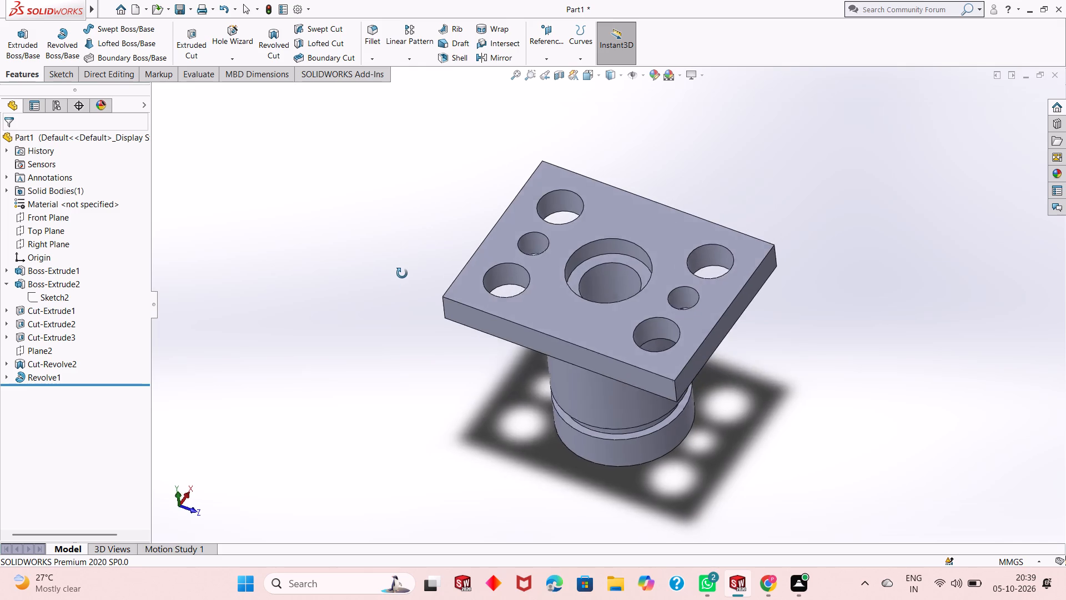
{"action": "middle_click_drag", "start_coordinate": [402, 273], "coordinate": [389, 296]}
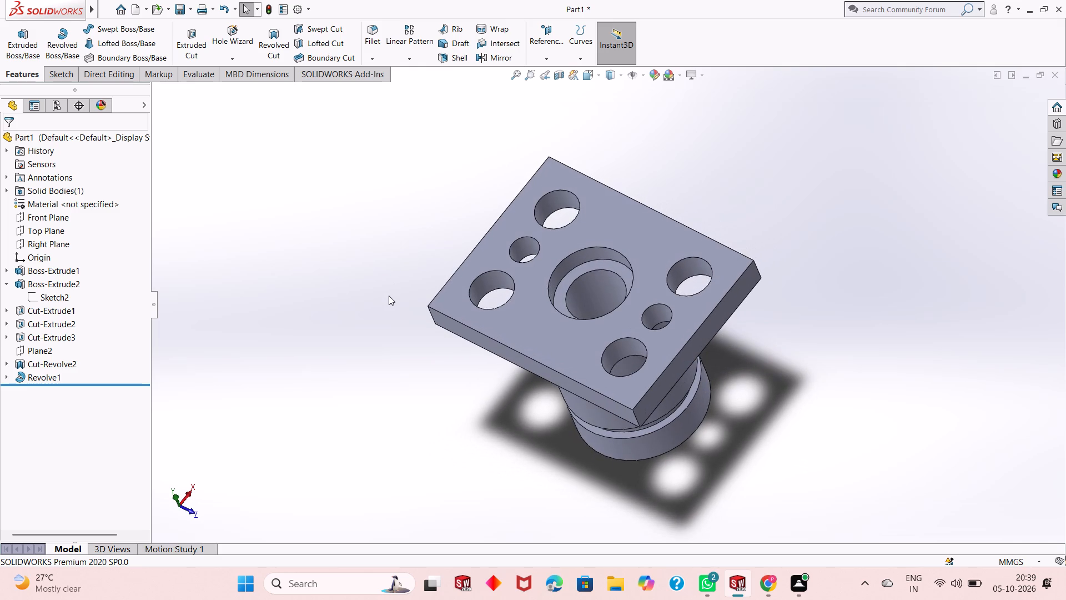
{"action": "middle_click_drag", "start_coordinate": [487, 381], "coordinate": [494, 370]}
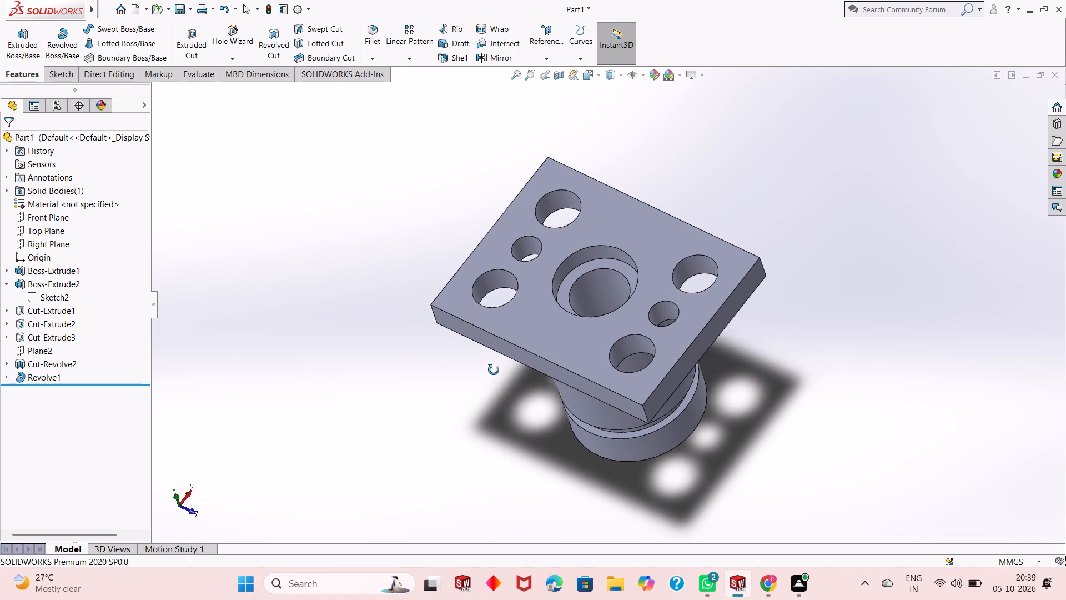
{"action": "middle_click_drag", "start_coordinate": [494, 370], "coordinate": [549, 168]}
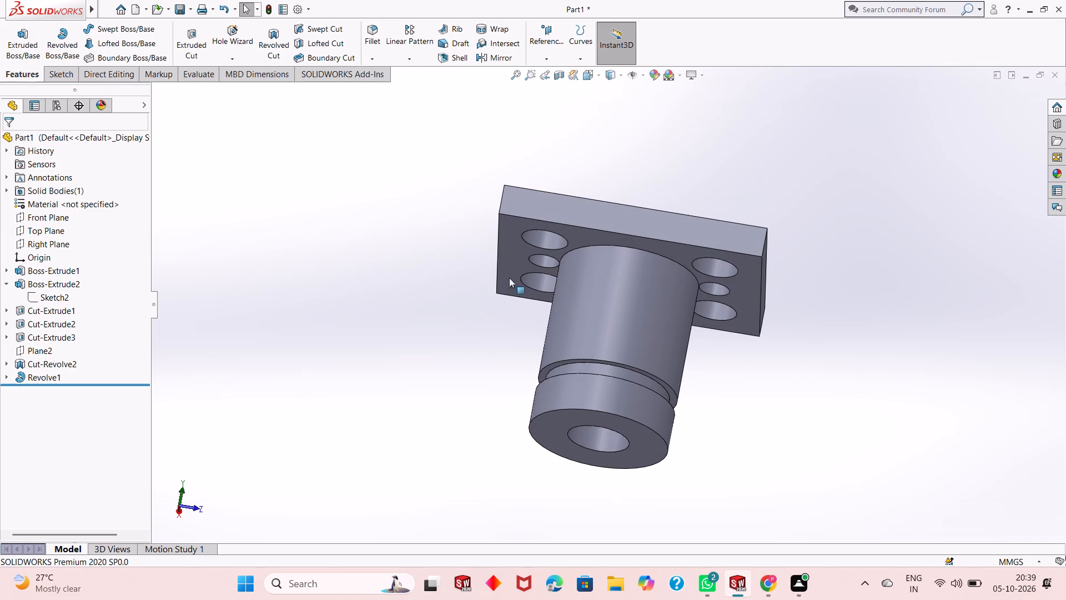
{"action": "middle_click_drag", "start_coordinate": [474, 343], "coordinate": [531, 249]}
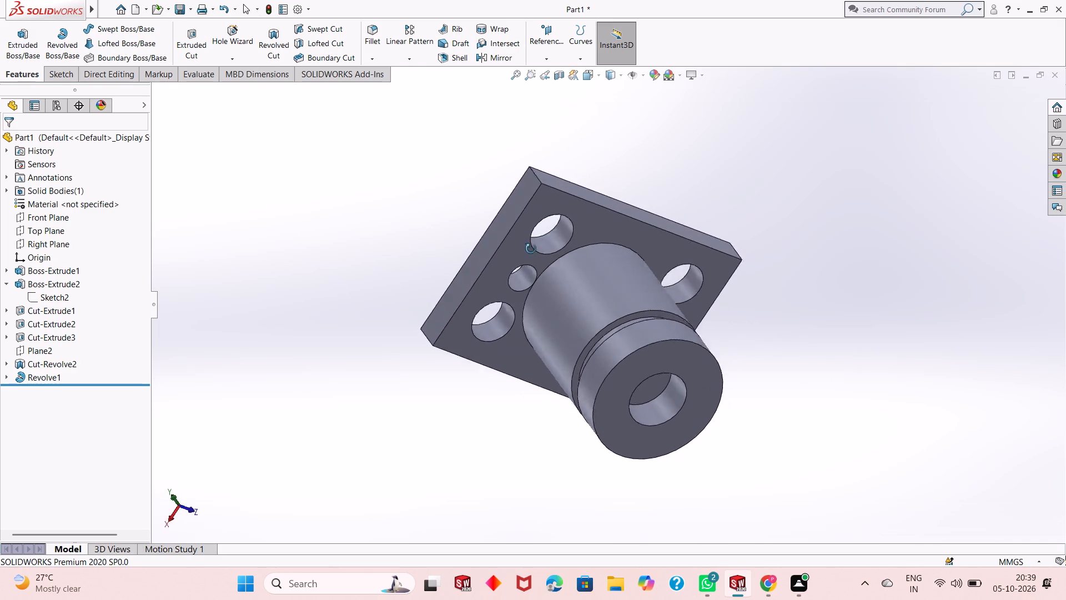
Examine the whole part from below, the side and above, checking the plate's holes, the stepped bore and the groove.
{"action": "middle_click_drag", "start_coordinate": [531, 249], "coordinate": [492, 269]}
{"action": "scroll", "coordinate": [494, 269], "scroll_direction": "down", "scroll_amount": 1}
{"action": "scroll", "coordinate": [492, 269], "scroll_direction": "up", "scroll_amount": 1}
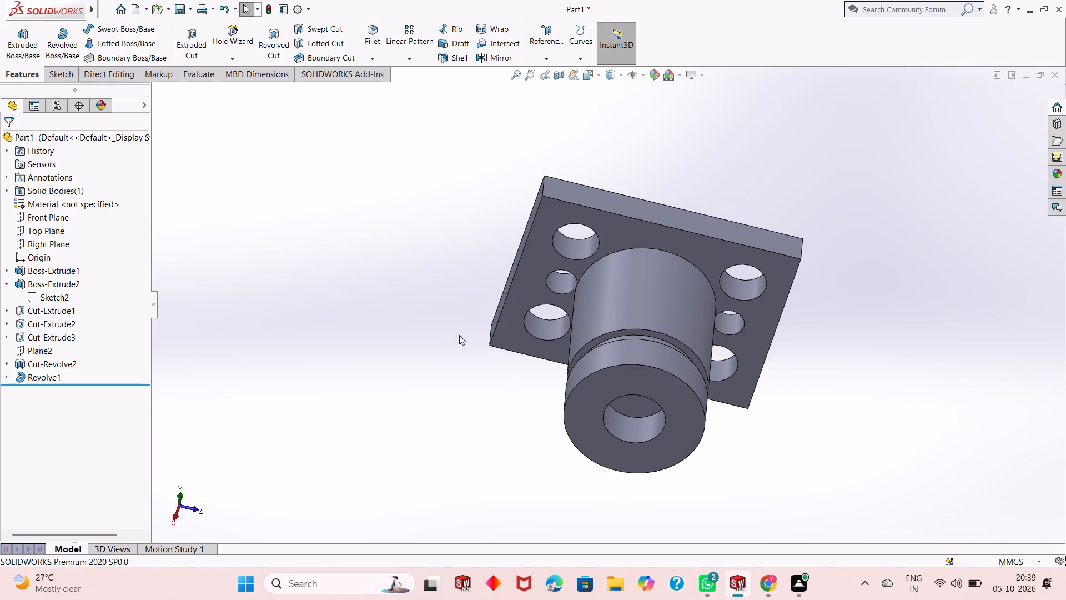
{"action": "middle_click_drag", "start_coordinate": [459, 335], "coordinate": [472, 369]}
{"action": "scroll", "coordinate": [472, 369], "scroll_direction": "up", "scroll_amount": 1}
{"action": "middle_click_drag", "start_coordinate": [683, 224], "coordinate": [667, 353]}
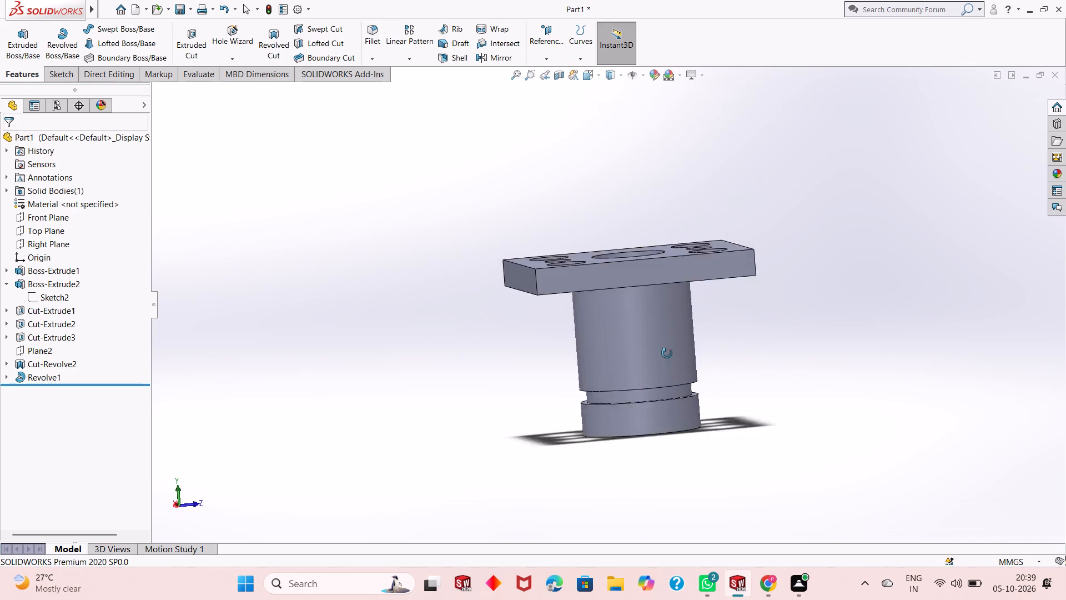
{"action": "middle_click_drag", "start_coordinate": [667, 353], "coordinate": [662, 370]}
{"action": "middle_click_drag", "start_coordinate": [673, 285], "coordinate": [663, 346]}
{"action": "scroll", "coordinate": [661, 343], "scroll_direction": "down", "scroll_amount": 4}
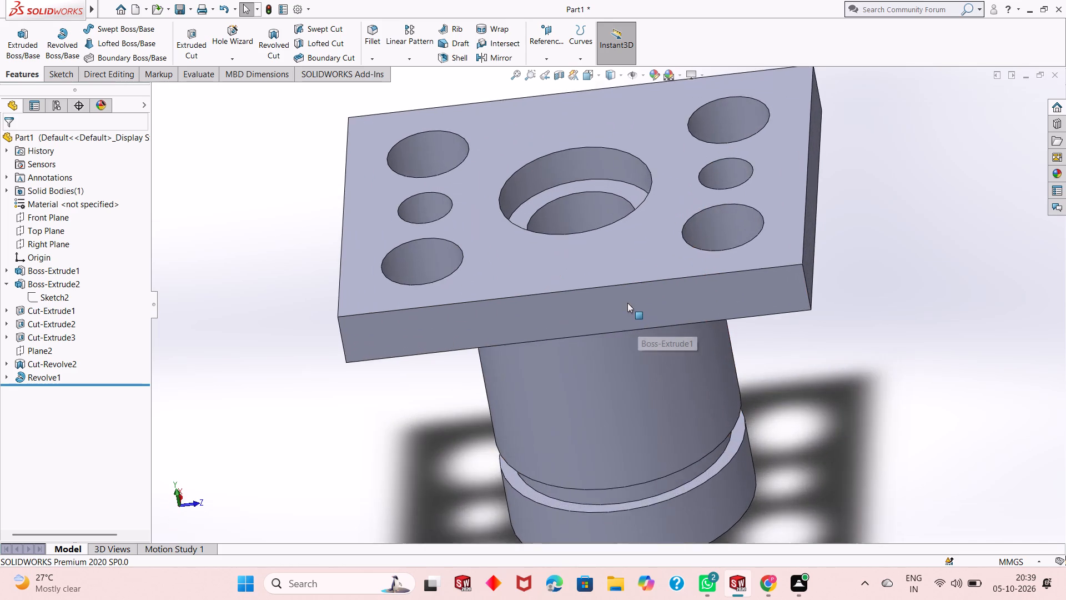
{"action": "scroll", "coordinate": [626, 301], "scroll_direction": "up", "scroll_amount": 2}
{"action": "scroll", "coordinate": [671, 174], "scroll_direction": "down", "scroll_amount": 1}
{"action": "middle_click_drag", "start_coordinate": [727, 377], "coordinate": [732, 366]}
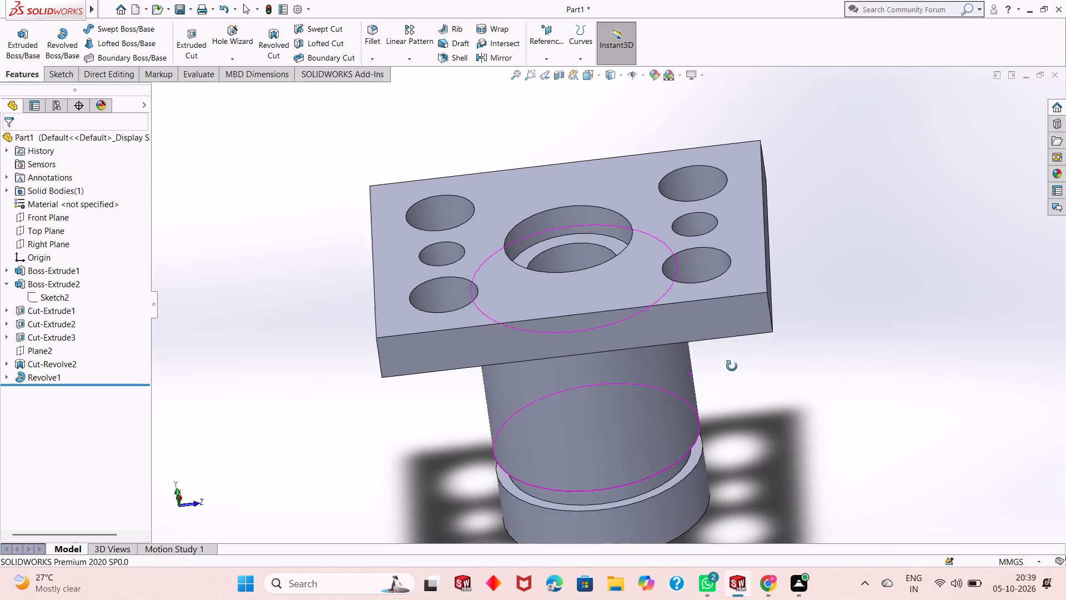
{"action": "middle_click_drag", "start_coordinate": [732, 366], "coordinate": [758, 335]}
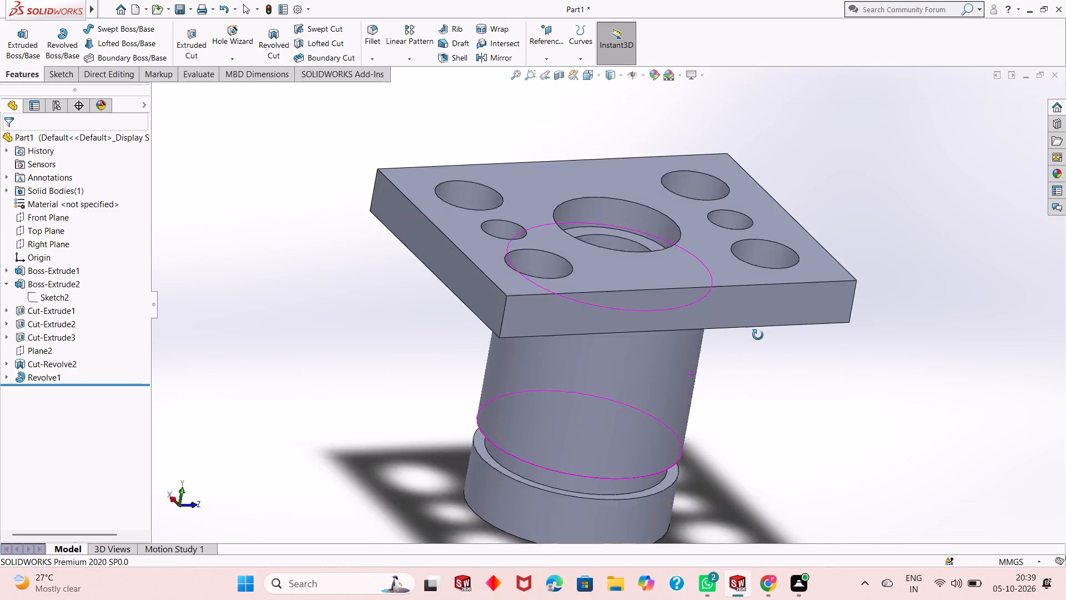
{"action": "middle_click_drag", "start_coordinate": [758, 335], "coordinate": [782, 310]}
{"action": "scroll", "coordinate": [758, 334], "scroll_direction": "down", "scroll_amount": 1}
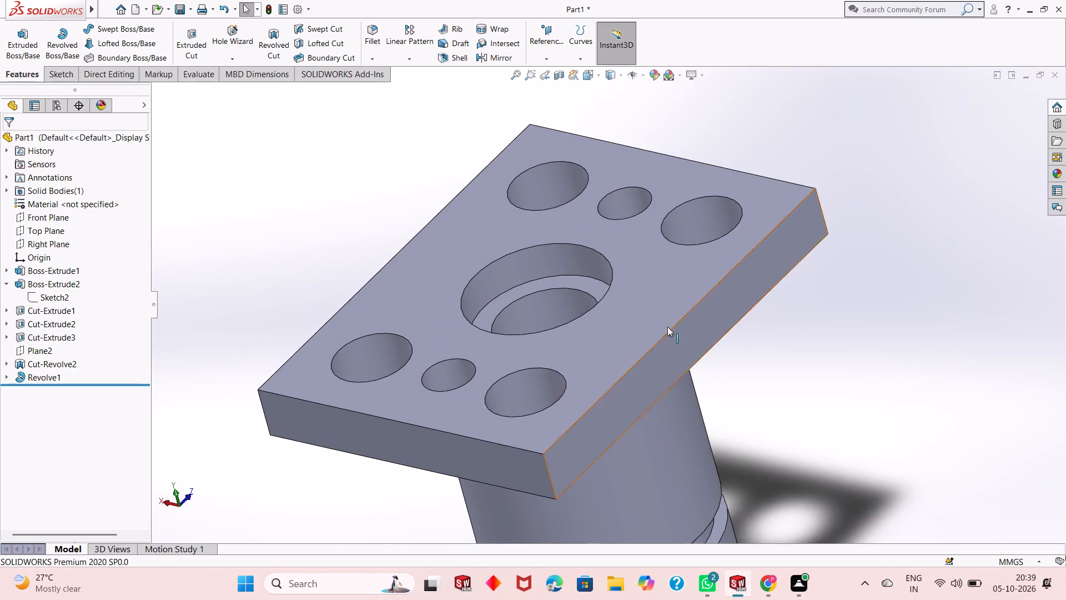
{"action": "scroll", "coordinate": [663, 328], "scroll_direction": "up", "scroll_amount": 2}
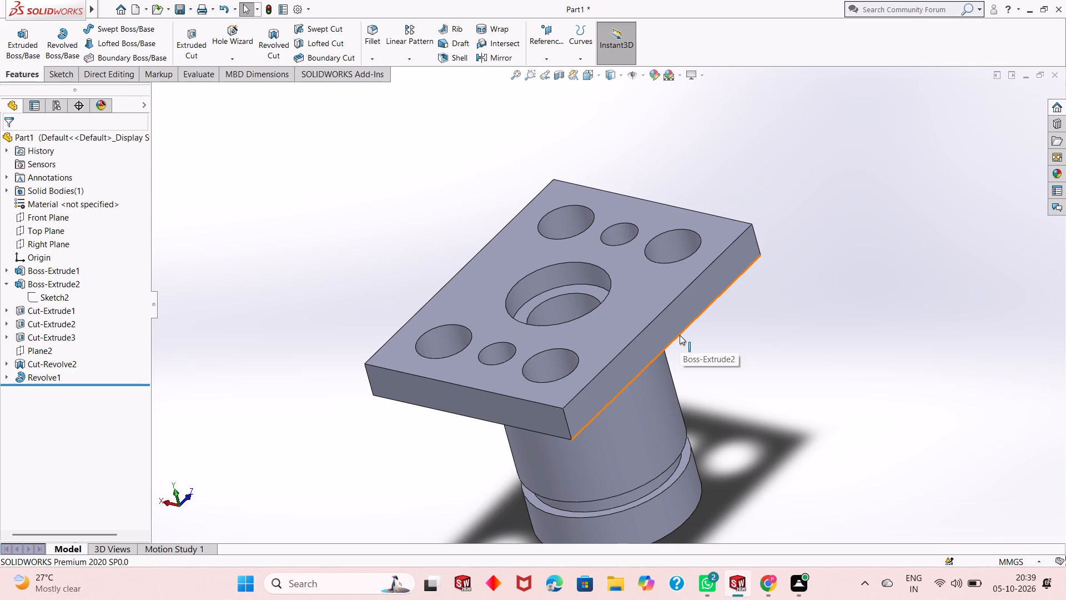
{"action": "scroll", "coordinate": [682, 332], "scroll_direction": "up", "scroll_amount": 2}
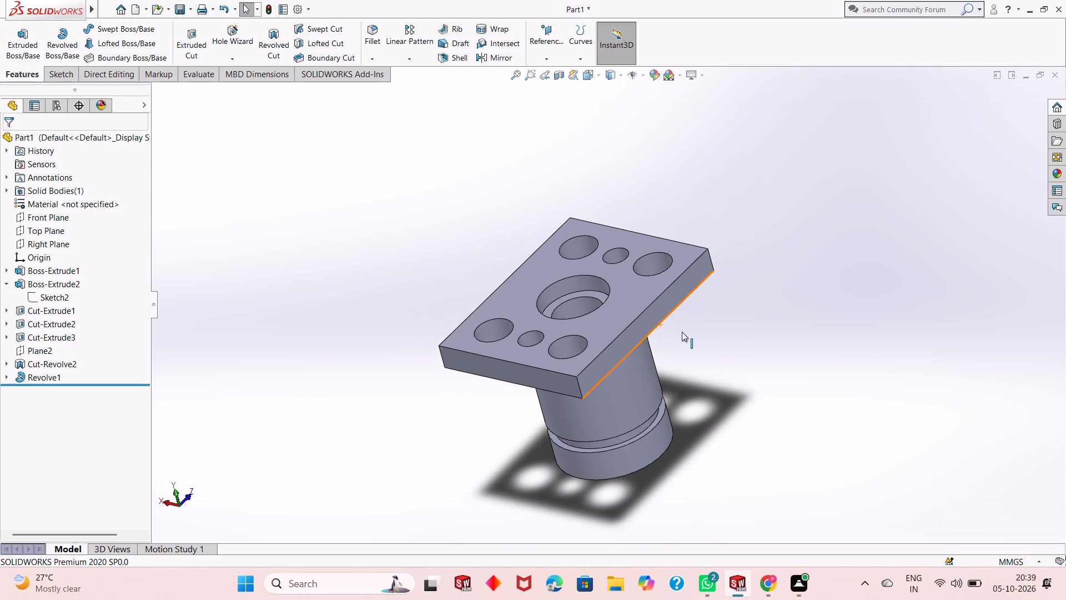
{"action": "middle_click_drag", "start_coordinate": [682, 332], "coordinate": [688, 395]}
{"action": "middle_click_drag", "start_coordinate": [606, 270], "coordinate": [595, 329]}
{"action": "scroll", "coordinate": [594, 335], "scroll_direction": "down", "scroll_amount": 2}
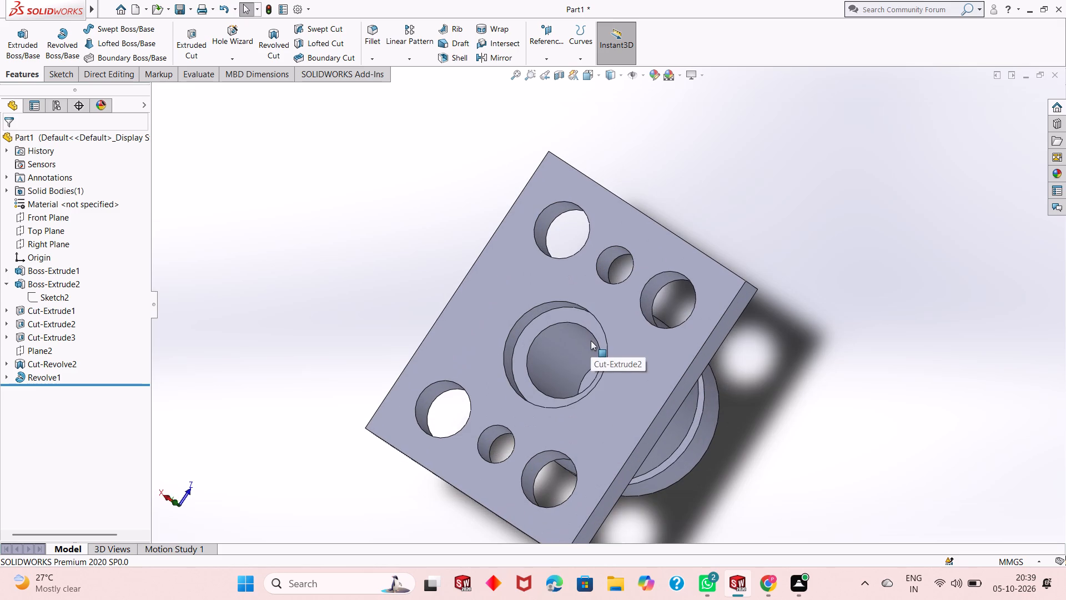
{"action": "scroll", "coordinate": [615, 380], "scroll_direction": "up", "scroll_amount": 2}
{"action": "scroll", "coordinate": [611, 382], "scroll_direction": "down", "scroll_amount": 1}
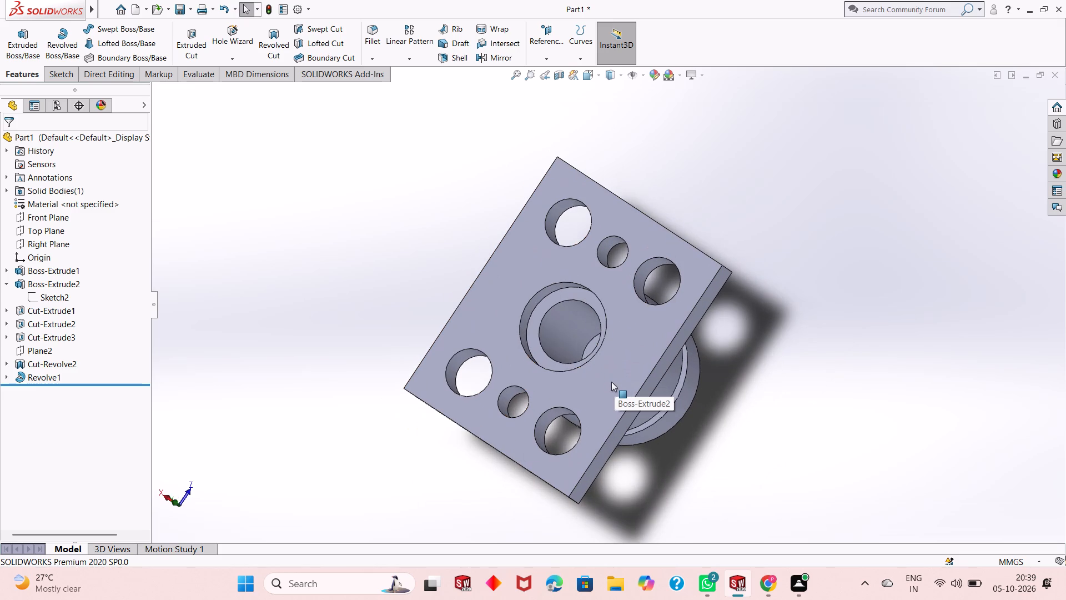
{"action": "middle_click_drag", "start_coordinate": [726, 377], "coordinate": [766, 162]}
{"action": "scroll", "coordinate": [726, 331], "scroll_direction": "down", "scroll_amount": 1}
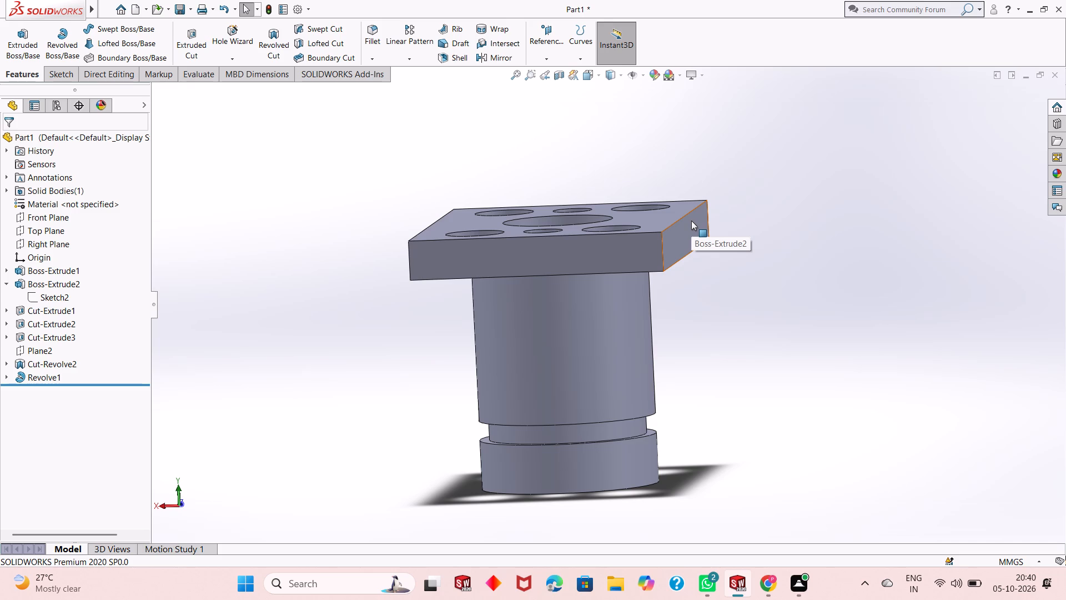
{"action": "middle_click_drag", "start_coordinate": [675, 192], "coordinate": [686, 306]}
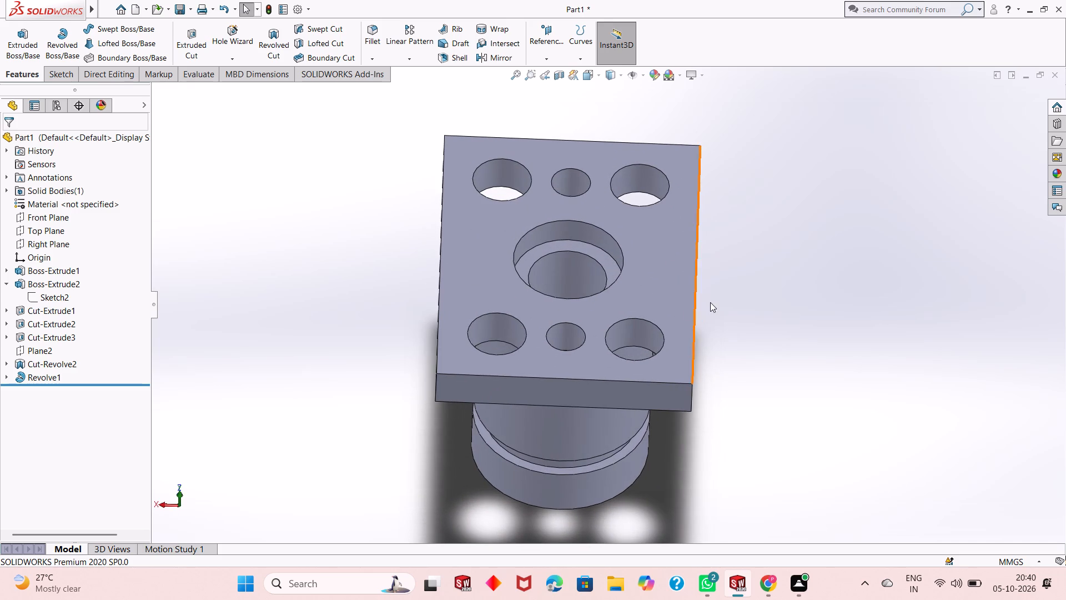
Start a new sketch on the plate's 170 mm long side face and view it straight on.
{"action": "middle_click_drag", "start_coordinate": [713, 302], "coordinate": [670, 227]}
{"action": "left_click", "coordinate": [670, 226]}
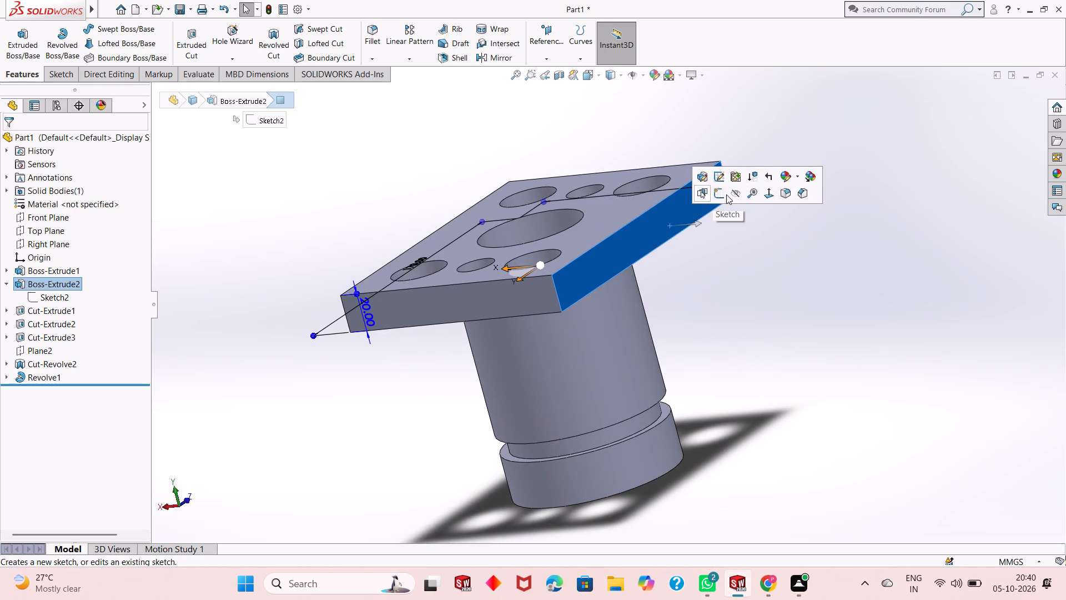
{"action": "left_click", "coordinate": [725, 194]}
{"action": "key", "text": "ctrl+8"}
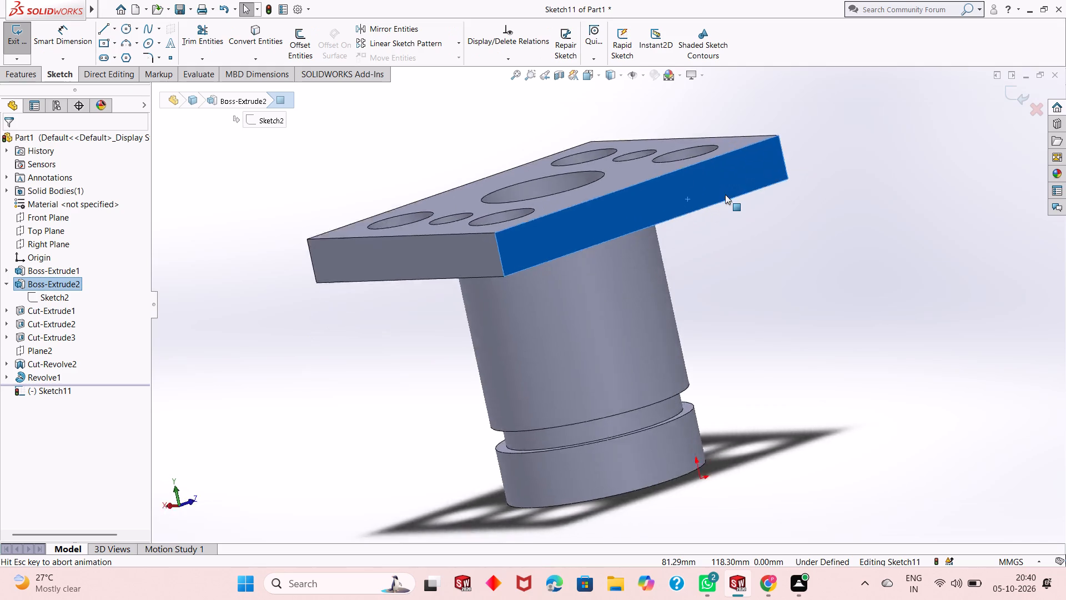
{"action": "scroll", "coordinate": [681, 247], "scroll_direction": "up", "scroll_amount": 1}
{"action": "key", "text": "Escape"}
Sketch a circle of about 8 mm radius centred above the plate's upper edge, in line with the cylinder axis.
{"action": "scroll", "coordinate": [669, 263], "scroll_direction": "up", "scroll_amount": 1}
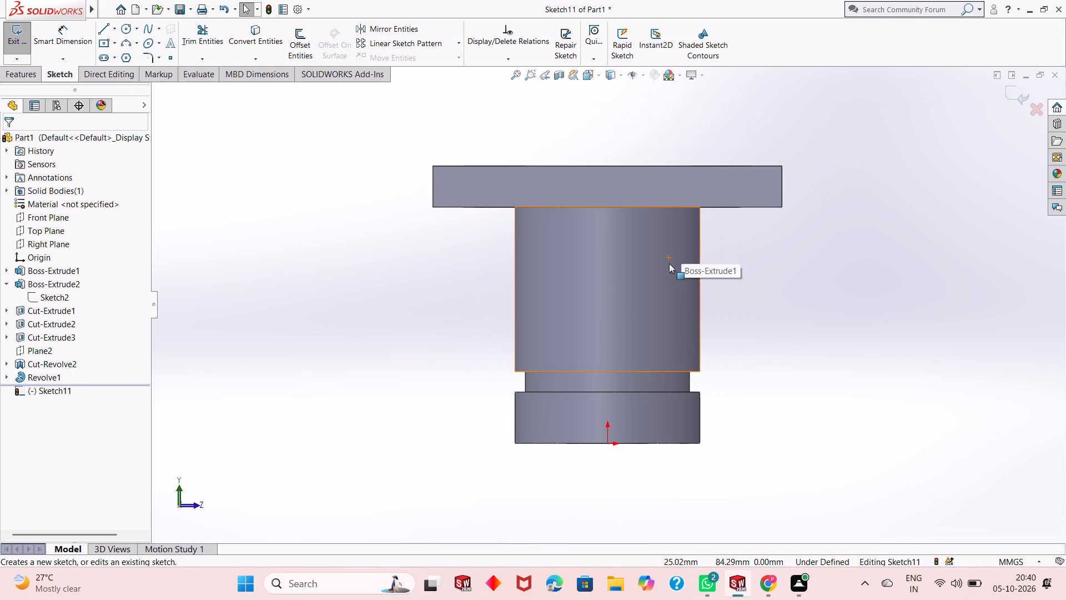
{"action": "scroll", "coordinate": [646, 338], "scroll_direction": "up", "scroll_amount": 1}
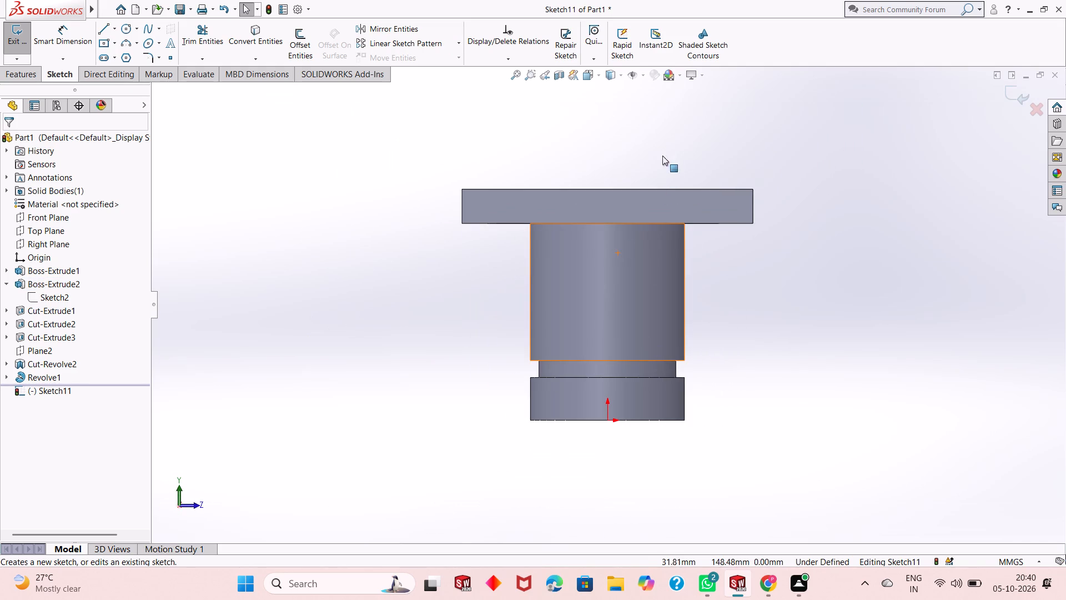
{"action": "scroll", "coordinate": [660, 142], "scroll_direction": "down", "scroll_amount": 4}
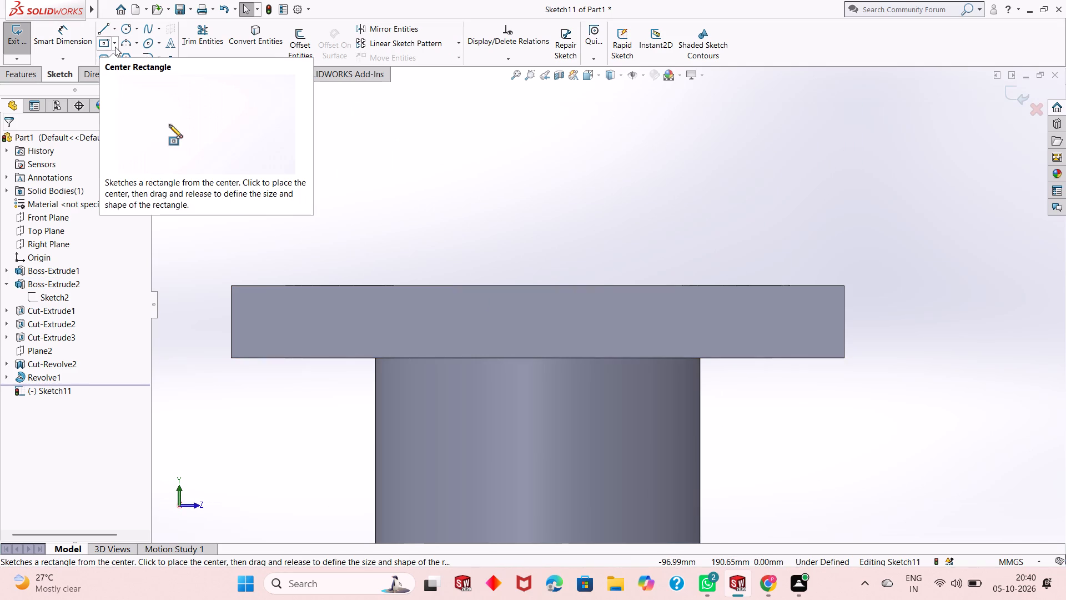
{"action": "left_click", "coordinate": [128, 32]}
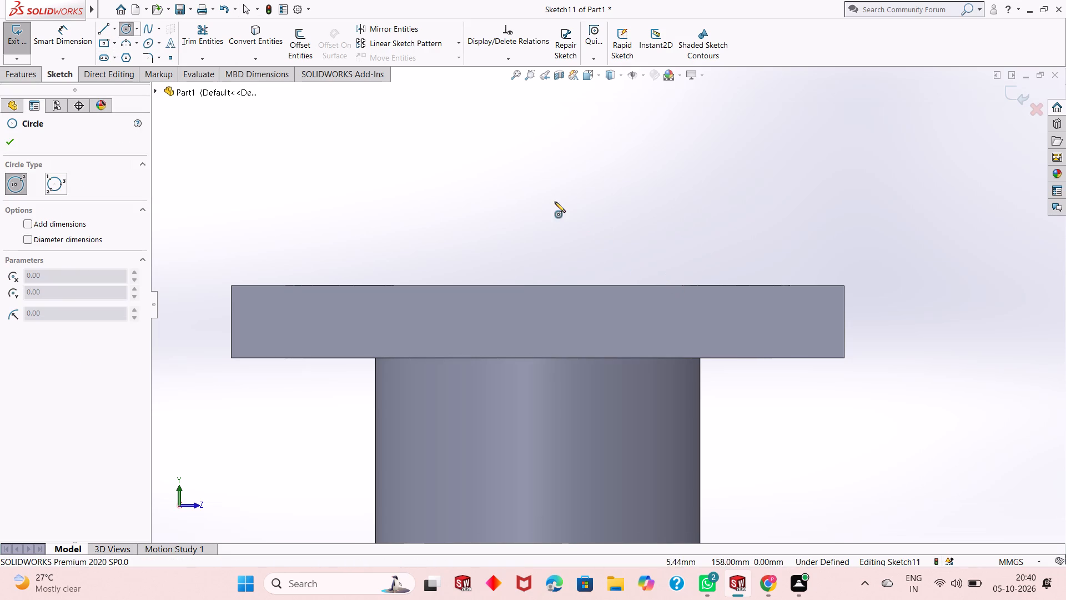
{"action": "left_click", "coordinate": [536, 156]}
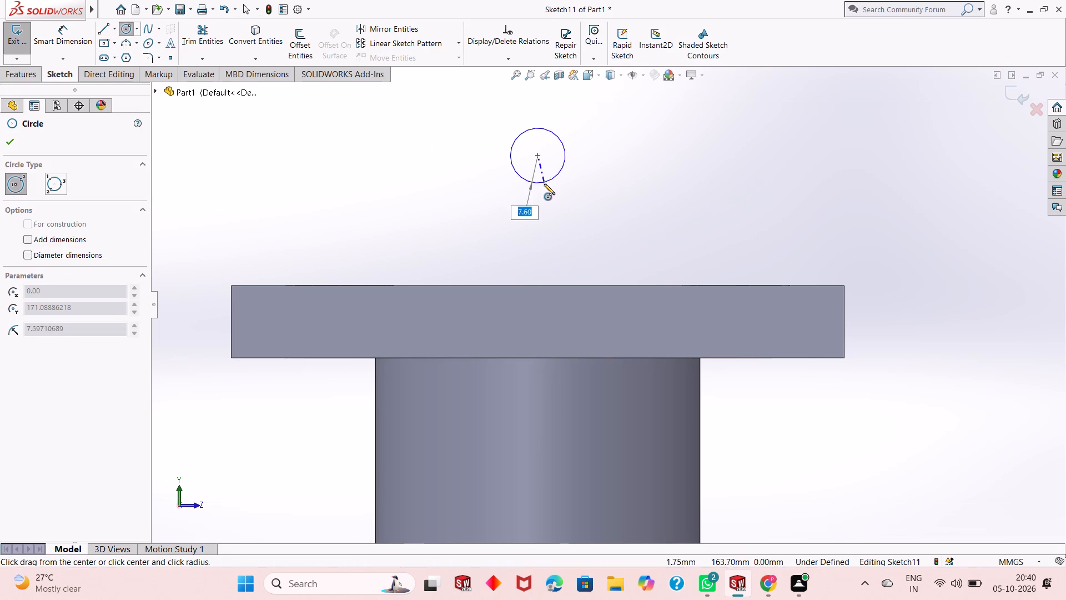
{"action": "left_click", "coordinate": [544, 184]}
{"action": "key", "text": "Escape"}
{"action": "key", "text": "Escape"}
Dimension the circle's diameter as 30 mm.
{"action": "left_click", "coordinate": [69, 33]}
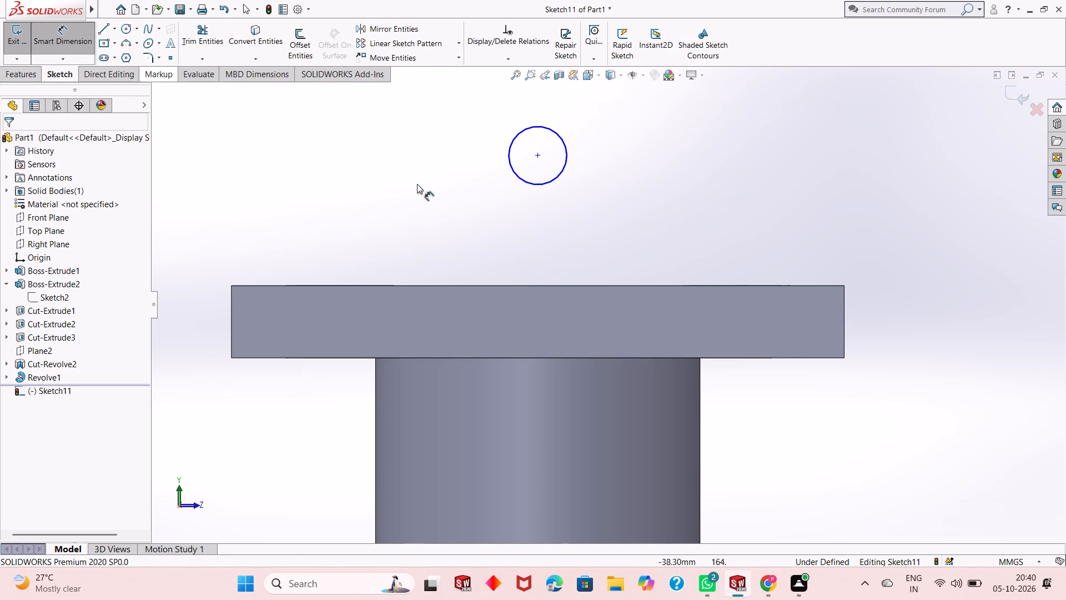
{"action": "left_click", "coordinate": [550, 183]}
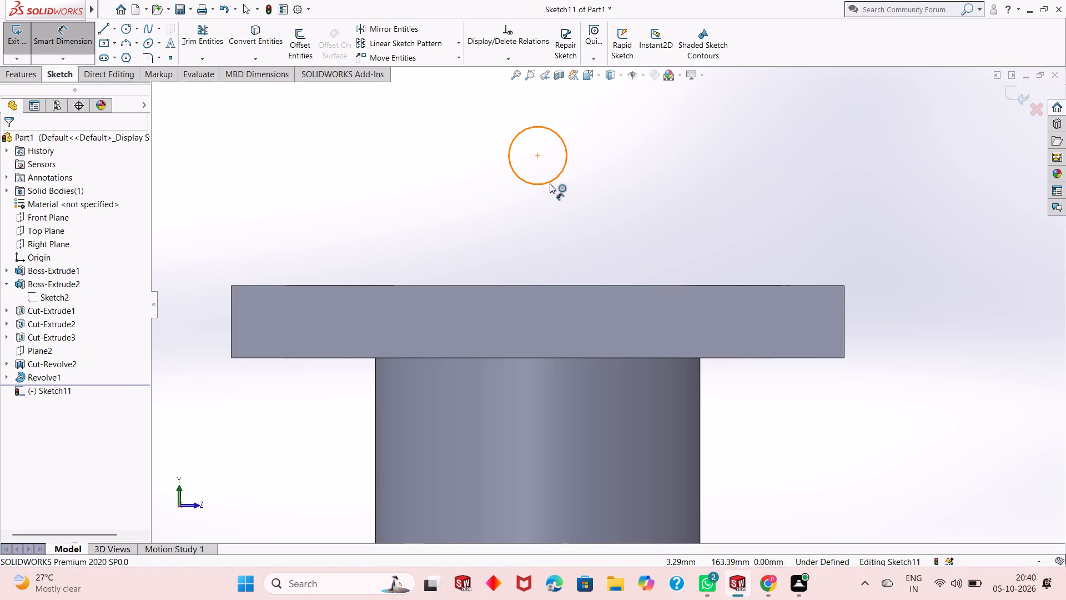
{"action": "left_click", "coordinate": [791, 229]}
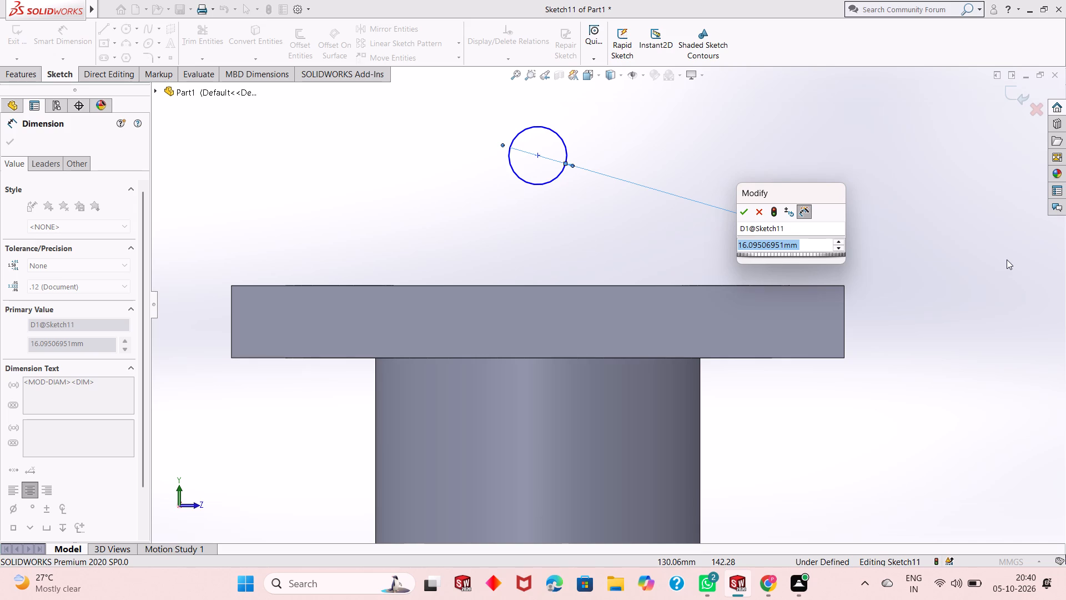
{"action": "type", "text": "30"}
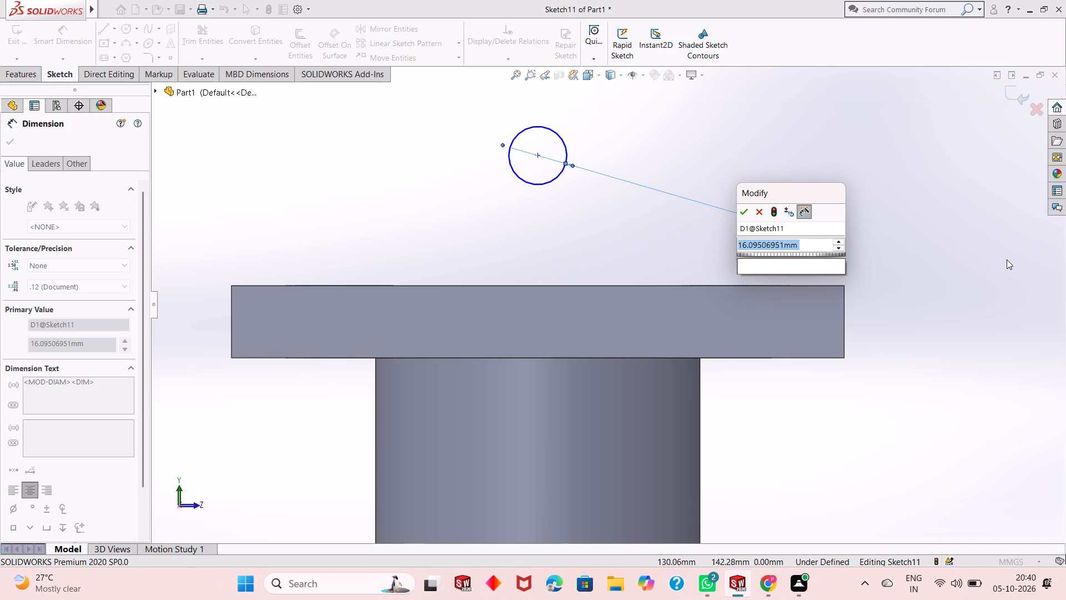
{"action": "key", "text": "Return"}
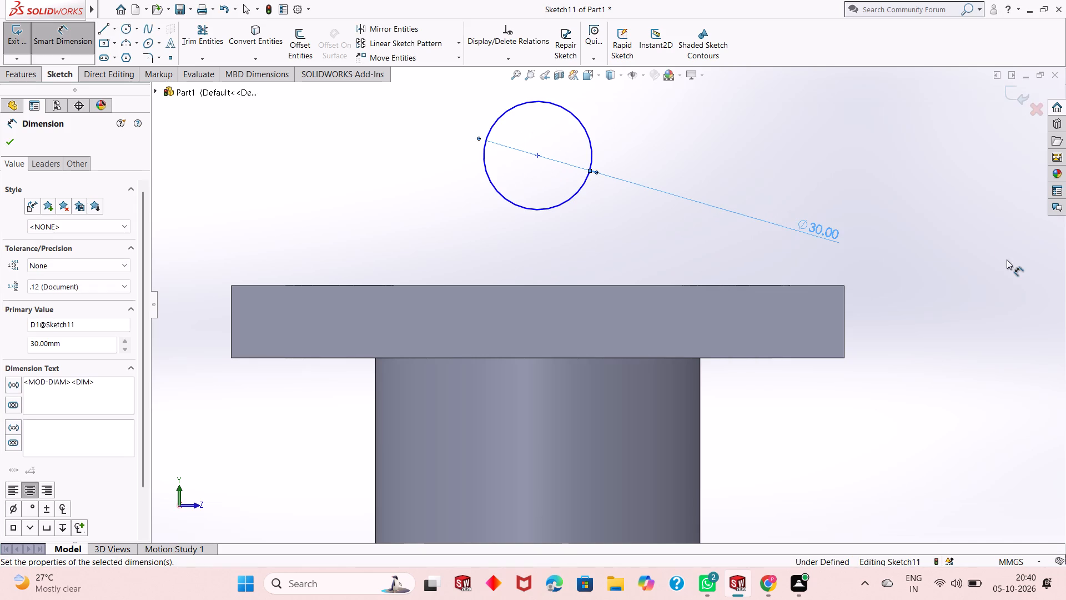
Dimension the circle's centre horizontally at 85 mm from the plate's short end edge.
{"action": "left_click", "coordinate": [535, 157]}
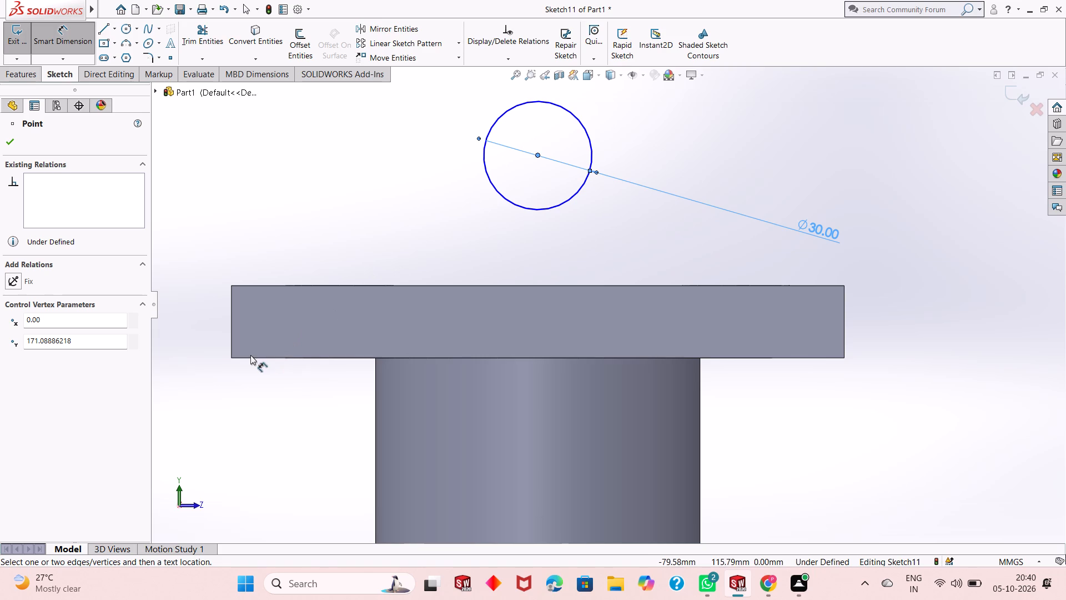
{"action": "left_click", "coordinate": [229, 351]}
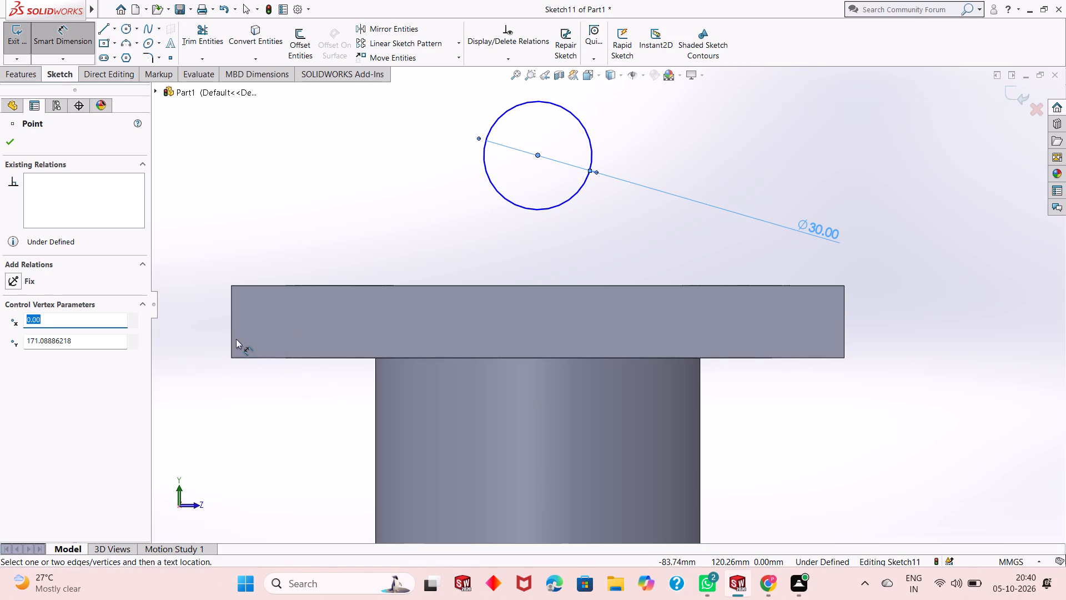
{"action": "left_click", "coordinate": [230, 320]}
{"action": "left_click", "coordinate": [340, 135]}
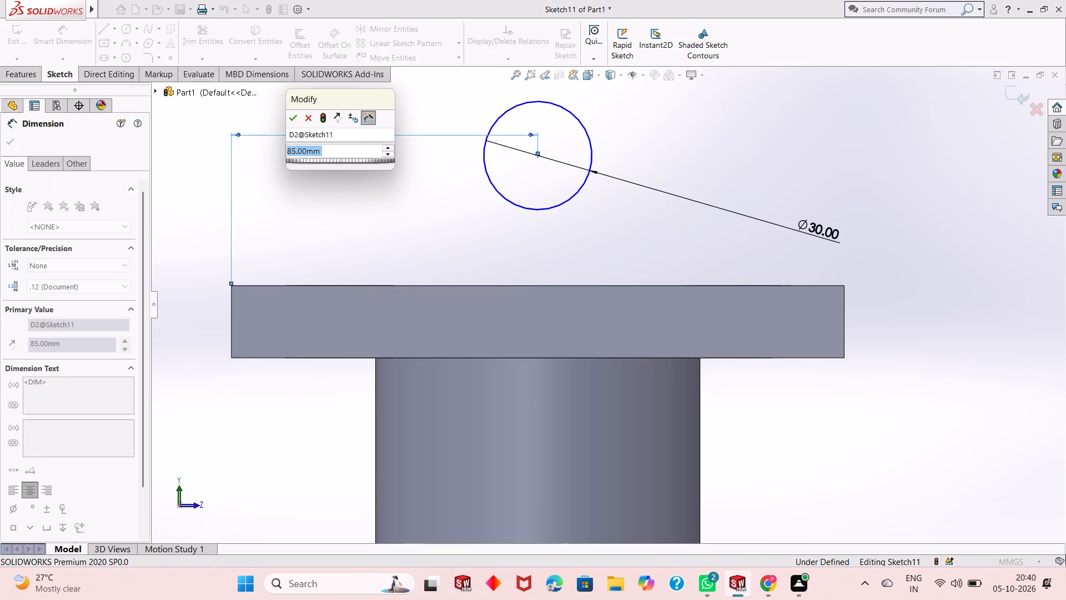
{"action": "key", "text": "Return"}
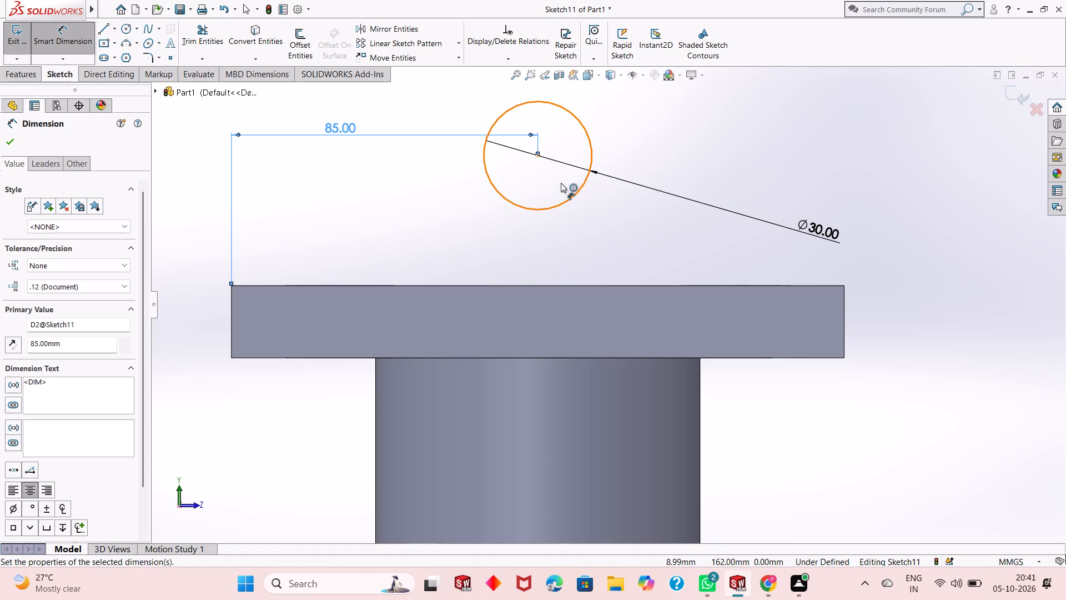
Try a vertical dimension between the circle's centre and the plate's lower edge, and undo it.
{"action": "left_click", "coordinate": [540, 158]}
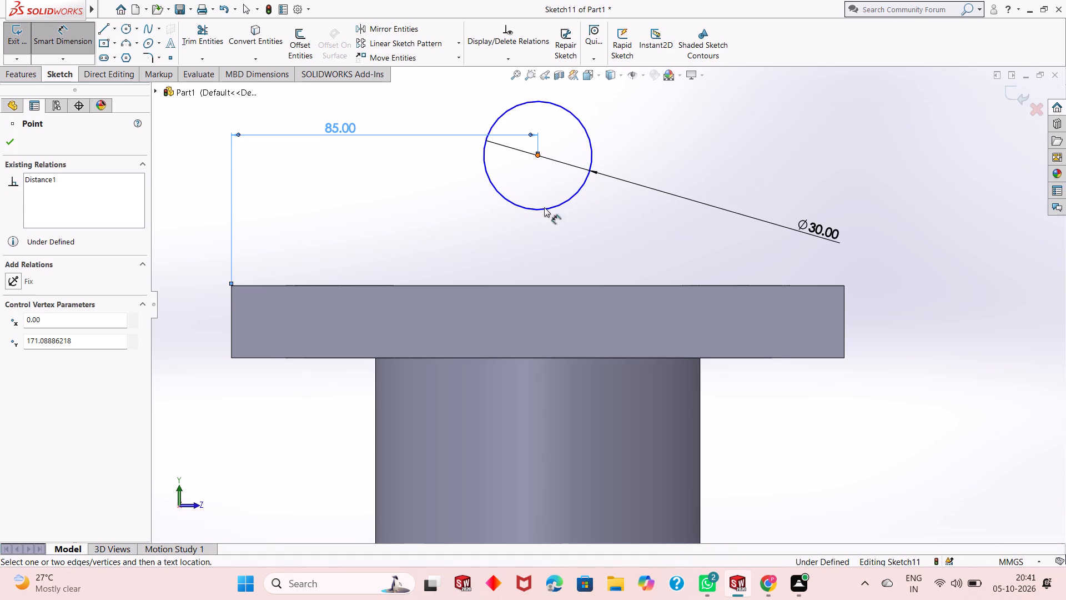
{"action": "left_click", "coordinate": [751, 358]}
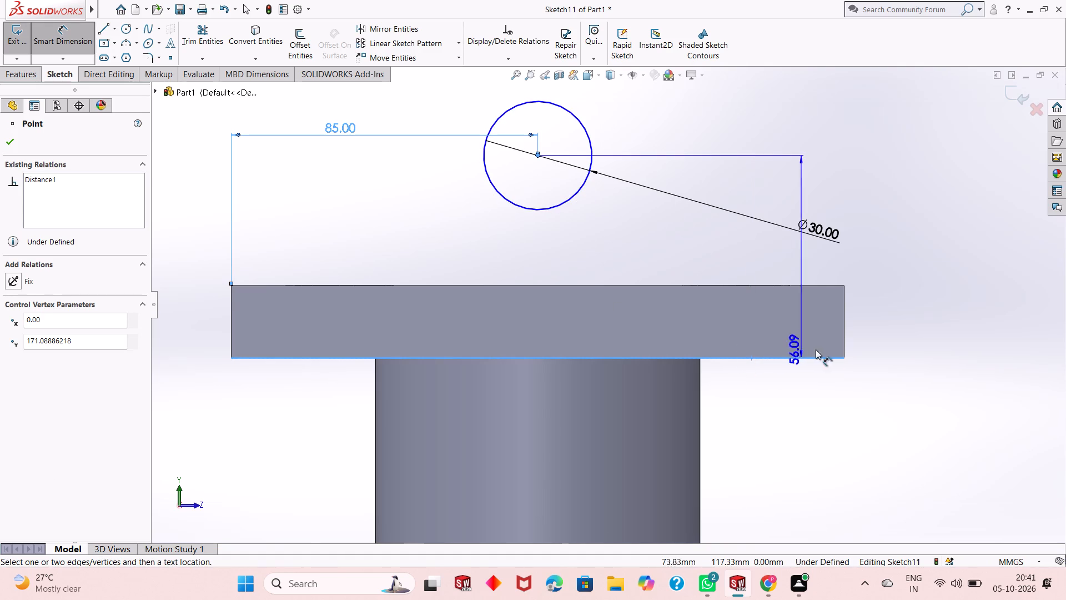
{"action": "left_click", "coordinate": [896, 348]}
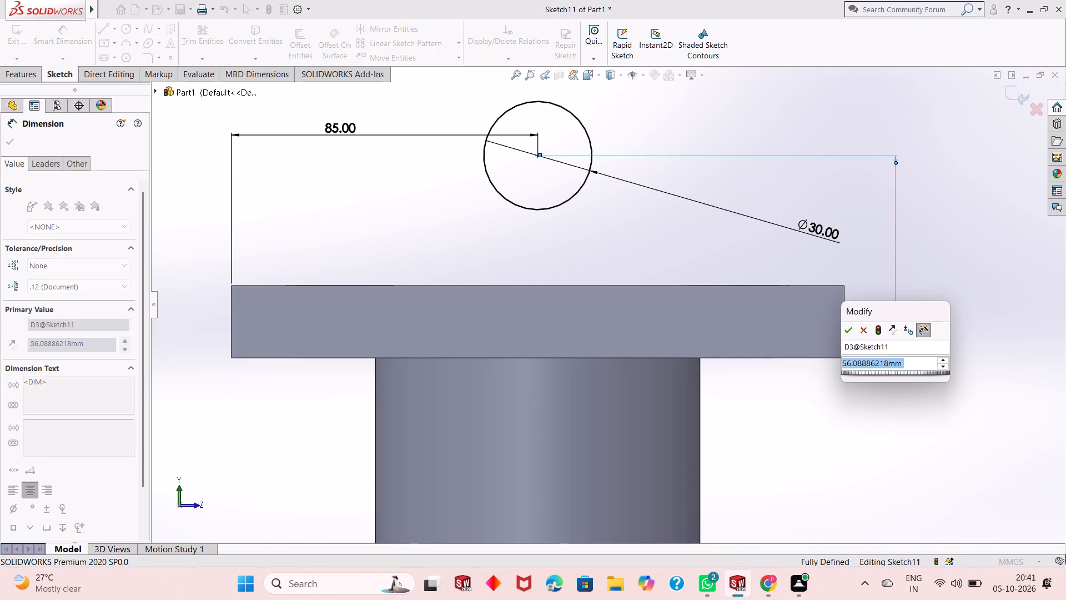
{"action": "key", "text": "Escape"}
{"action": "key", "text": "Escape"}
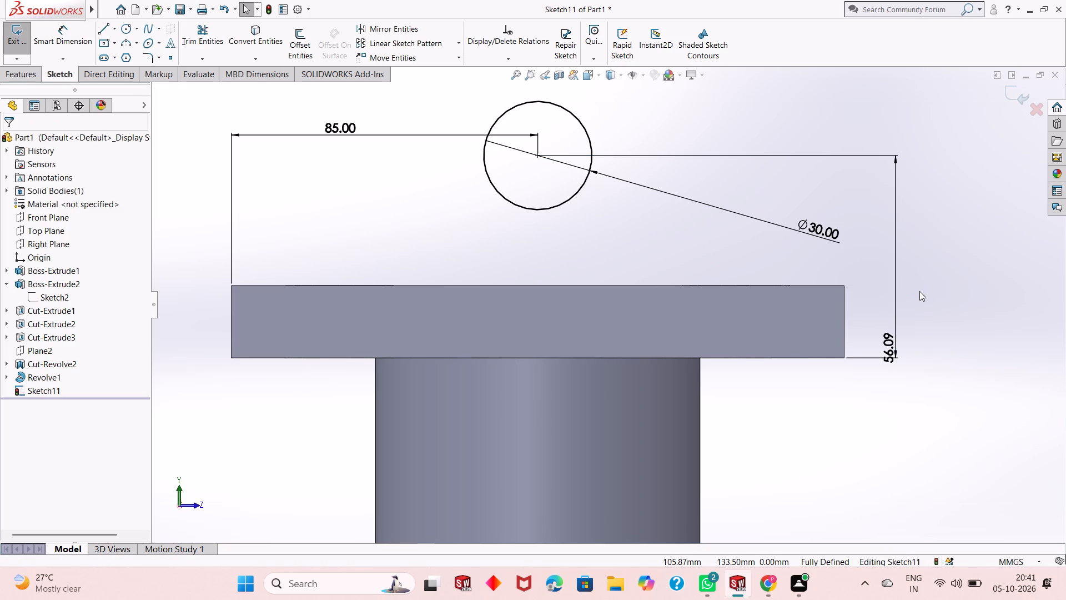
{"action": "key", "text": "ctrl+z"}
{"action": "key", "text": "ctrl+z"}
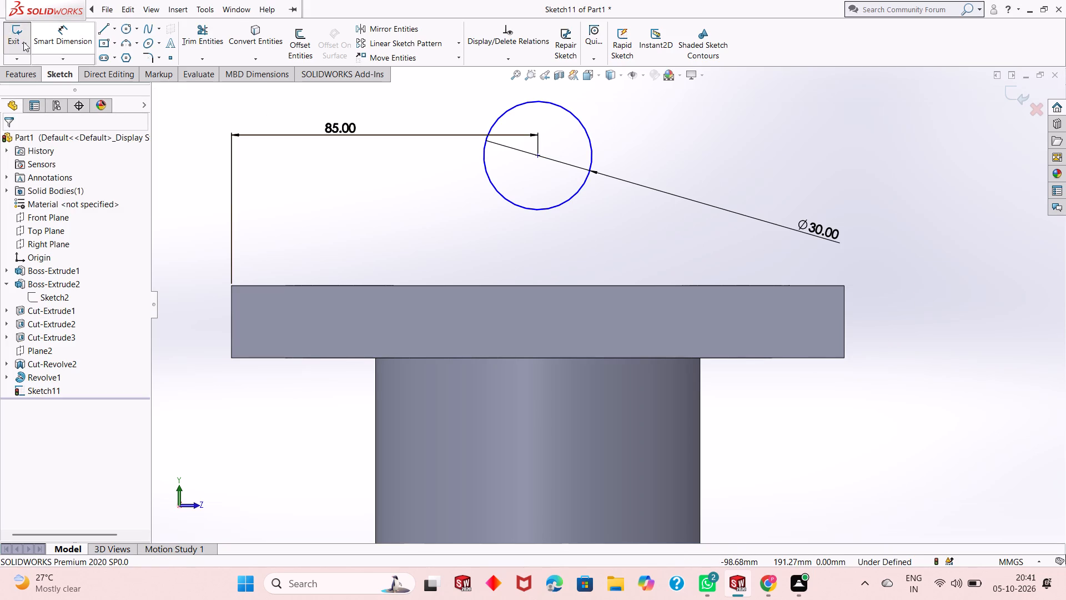
Dimension the circle's centre vertically at 20 mm from the plate's upper edge.
{"action": "left_click", "coordinate": [77, 40]}
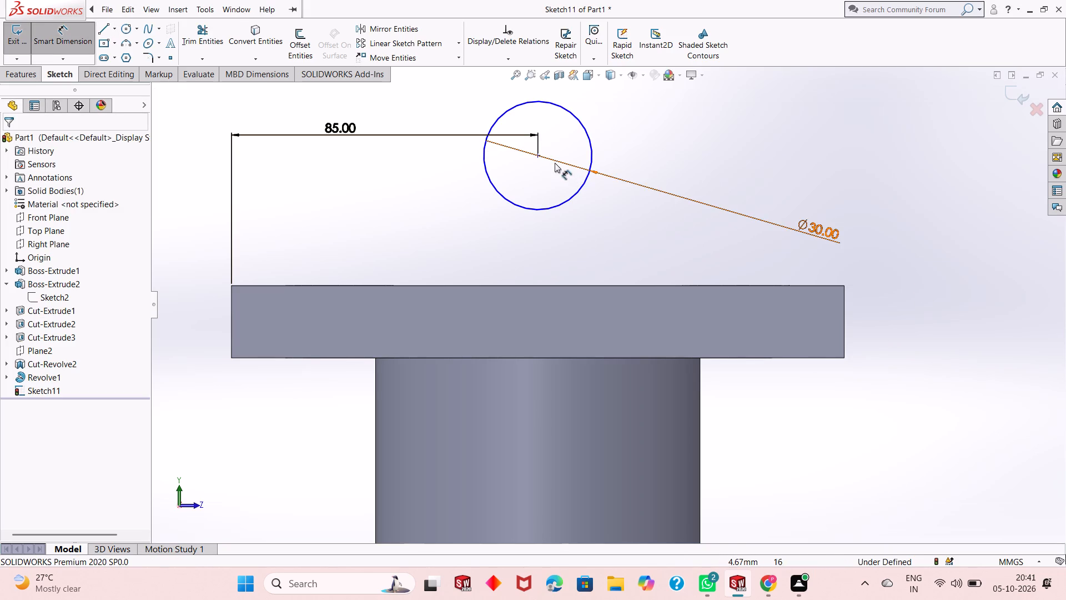
{"action": "left_click", "coordinate": [536, 154]}
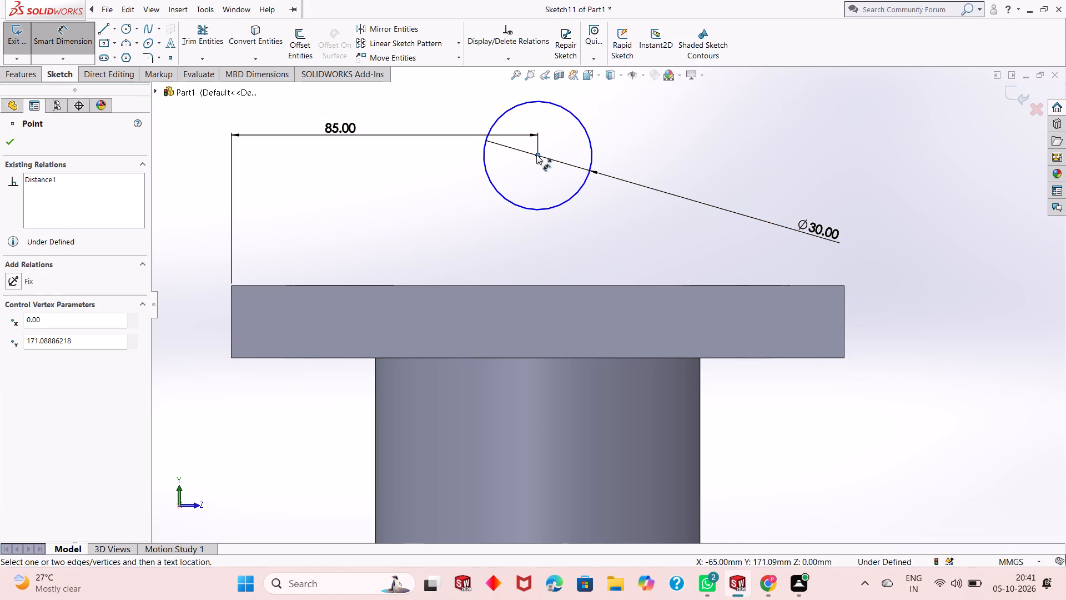
{"action": "left_click", "coordinate": [551, 284]}
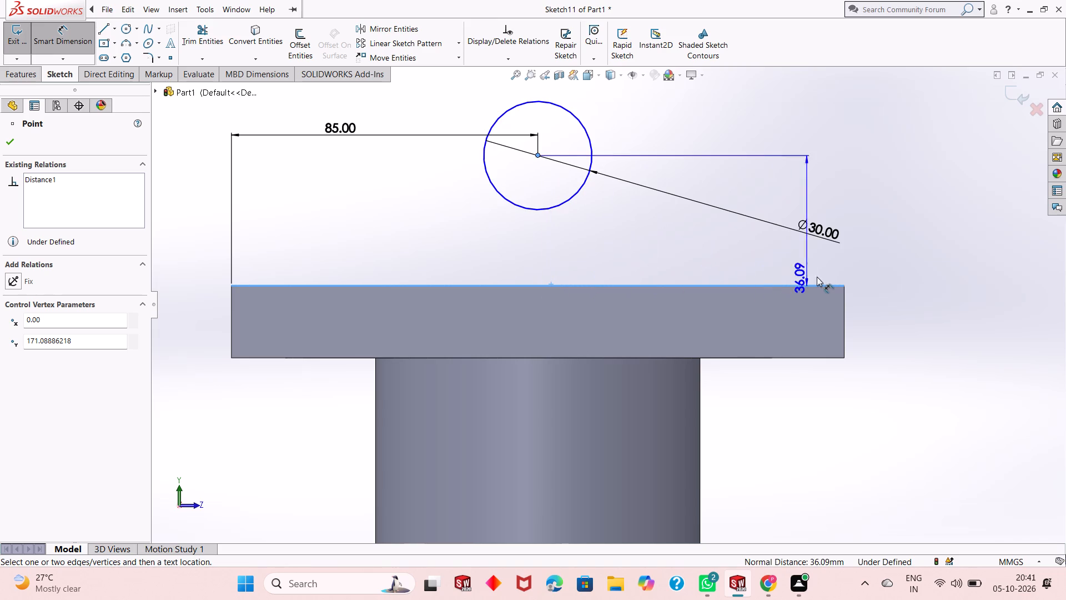
{"action": "left_click", "coordinate": [917, 272]}
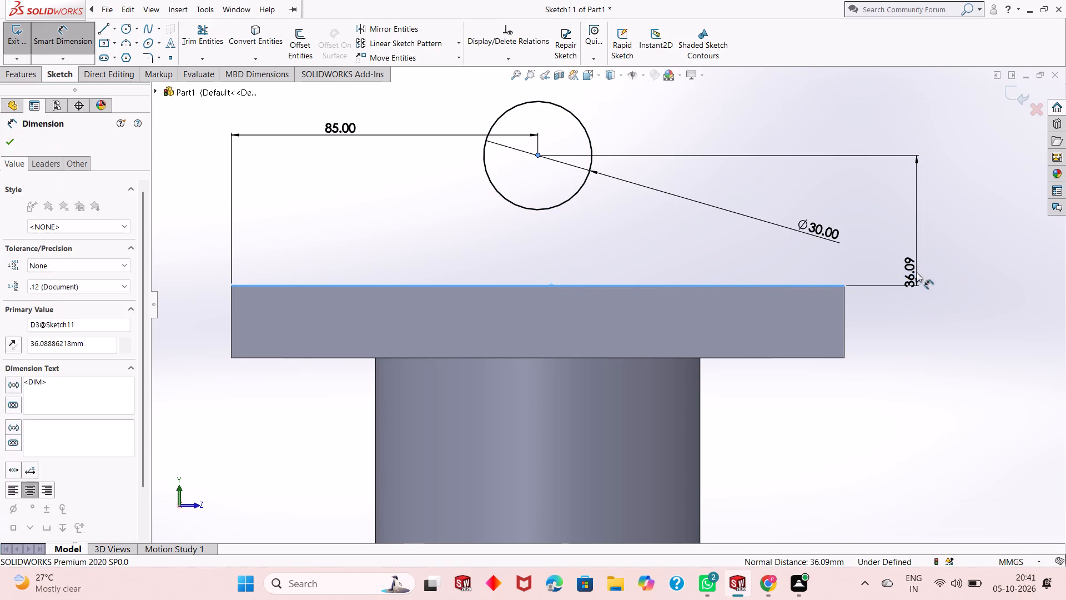
{"action": "key", "text": "5"}
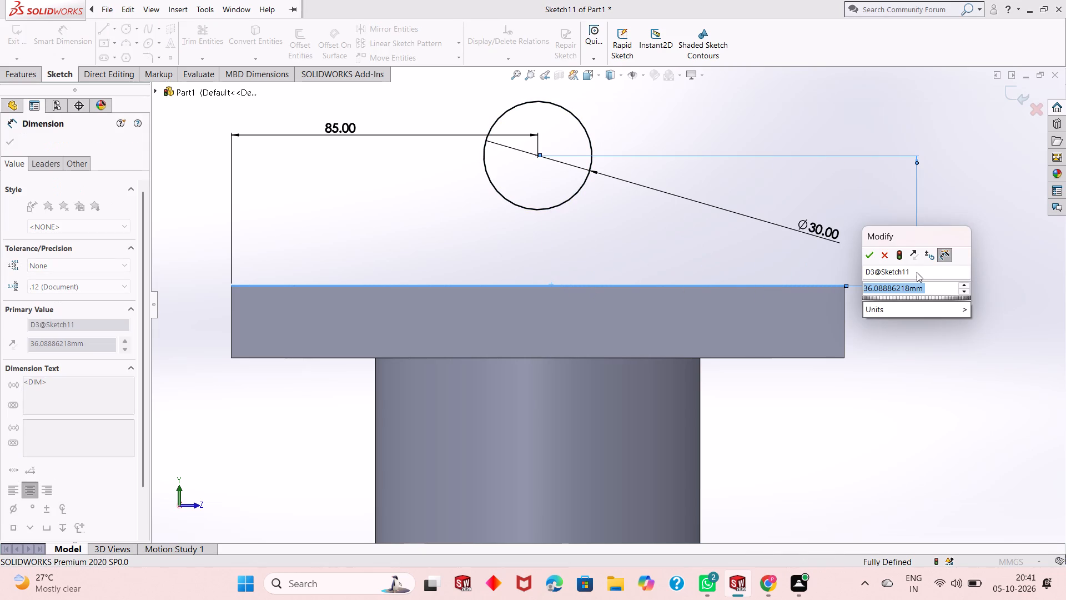
{"action": "key", "text": "BackSpace"}
{"action": "type", "text": "20"}
{"action": "key", "text": "Return"}
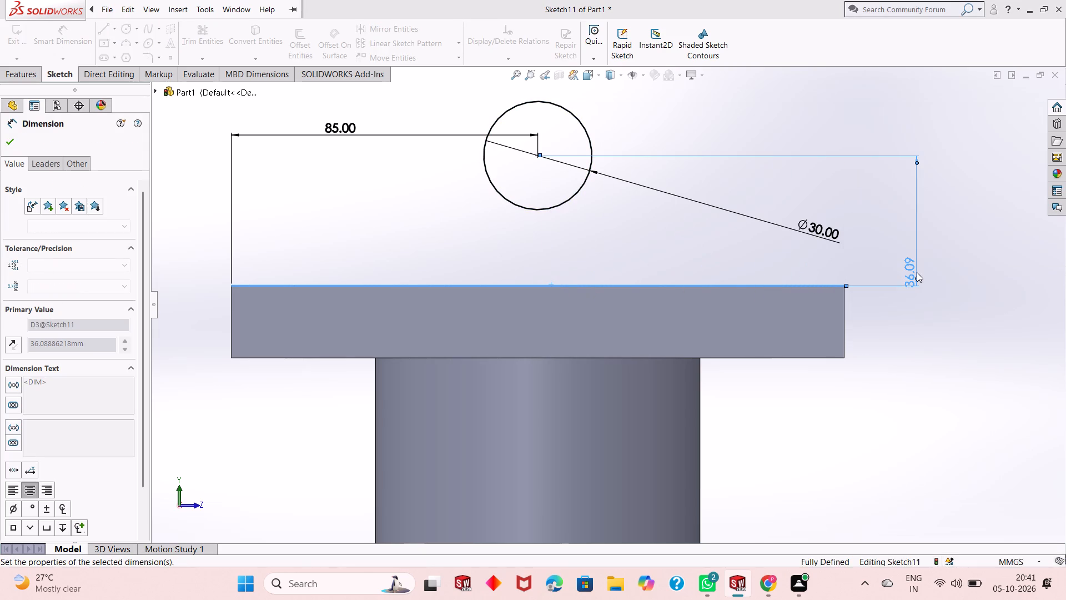
{"action": "key", "text": "Escape"}
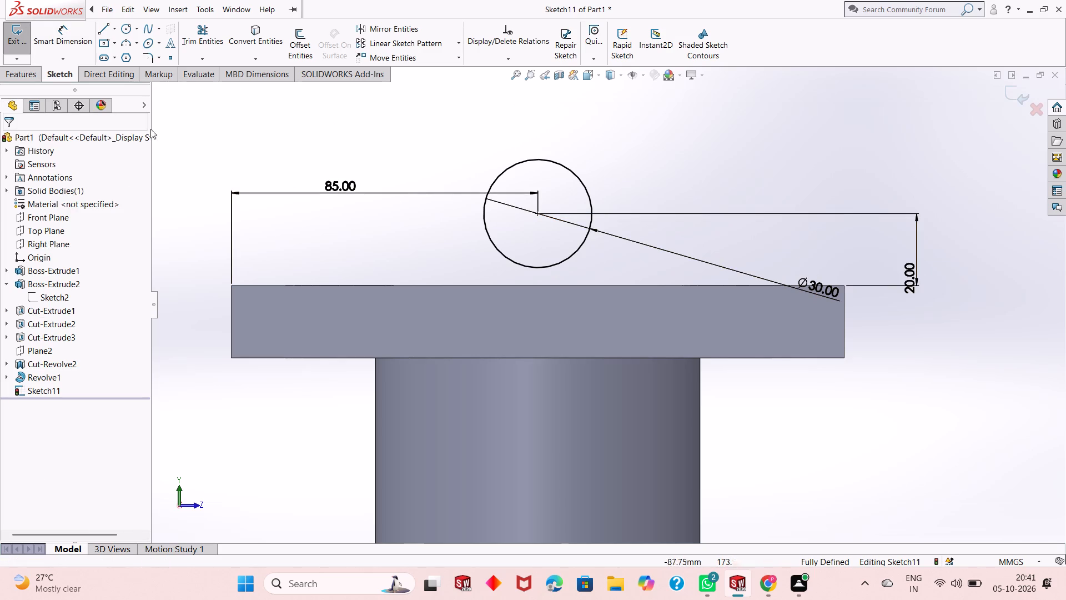
Sketch a 20 mm vertical line from each side of the circle to the plate's upper edge, joined by a 30 mm horizontal base line.
{"action": "left_click", "coordinate": [97, 31]}
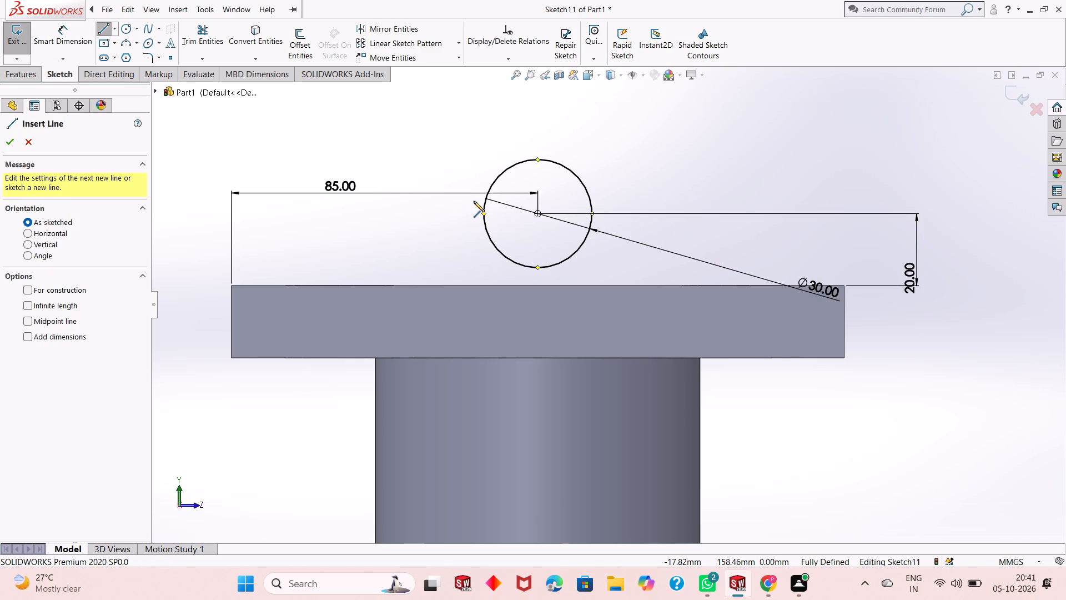
{"action": "left_click", "coordinate": [483, 214]}
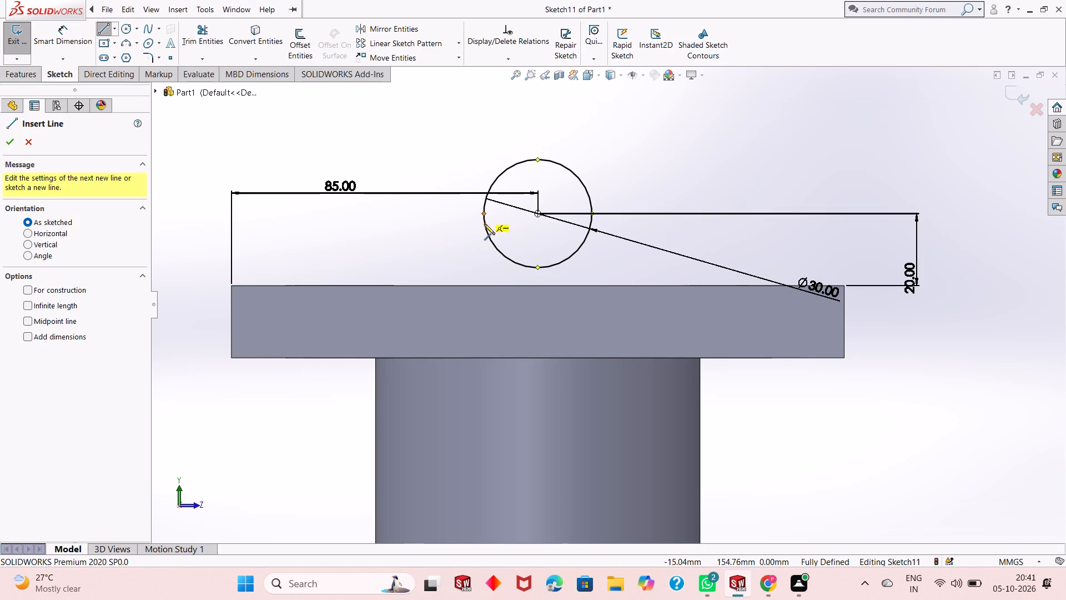
{"action": "left_click", "coordinate": [481, 284]}
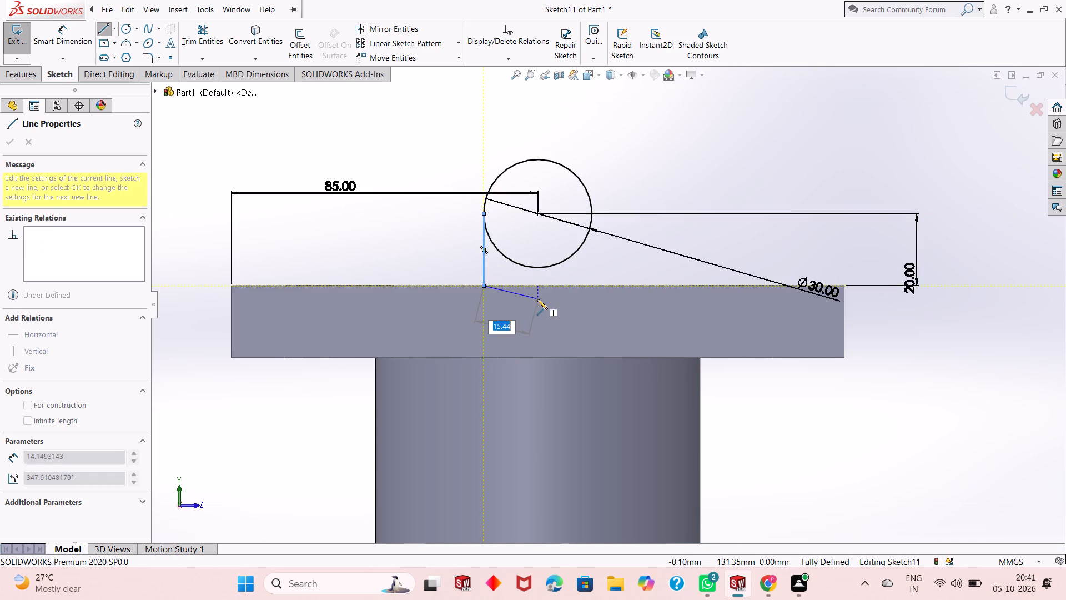
{"action": "left_click", "coordinate": [594, 284]}
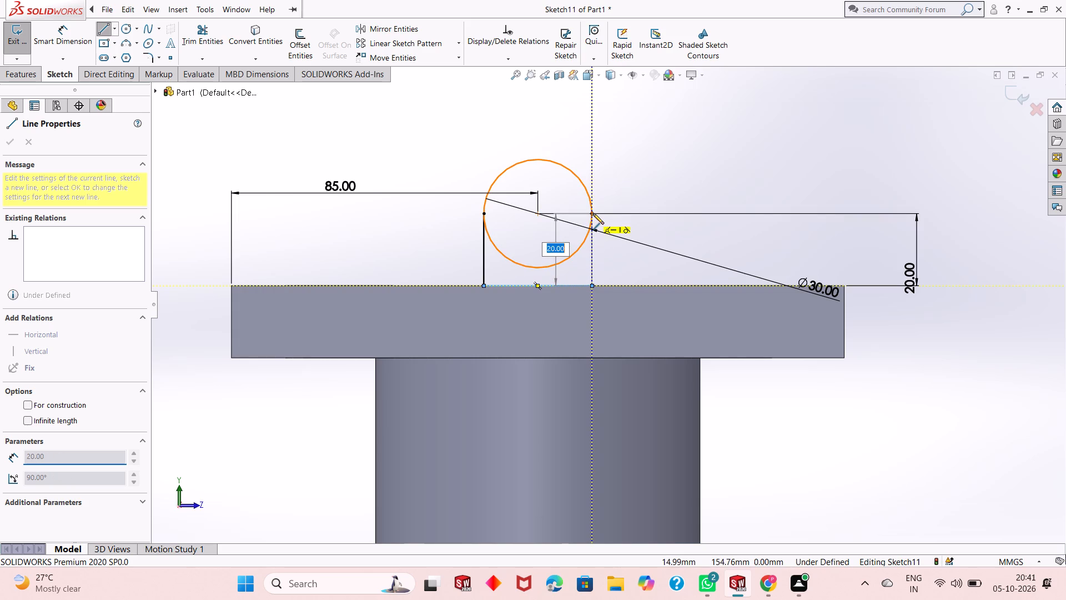
{"action": "left_click", "coordinate": [594, 213]}
{"action": "key", "text": "Escape"}
{"action": "key", "text": "Escape"}
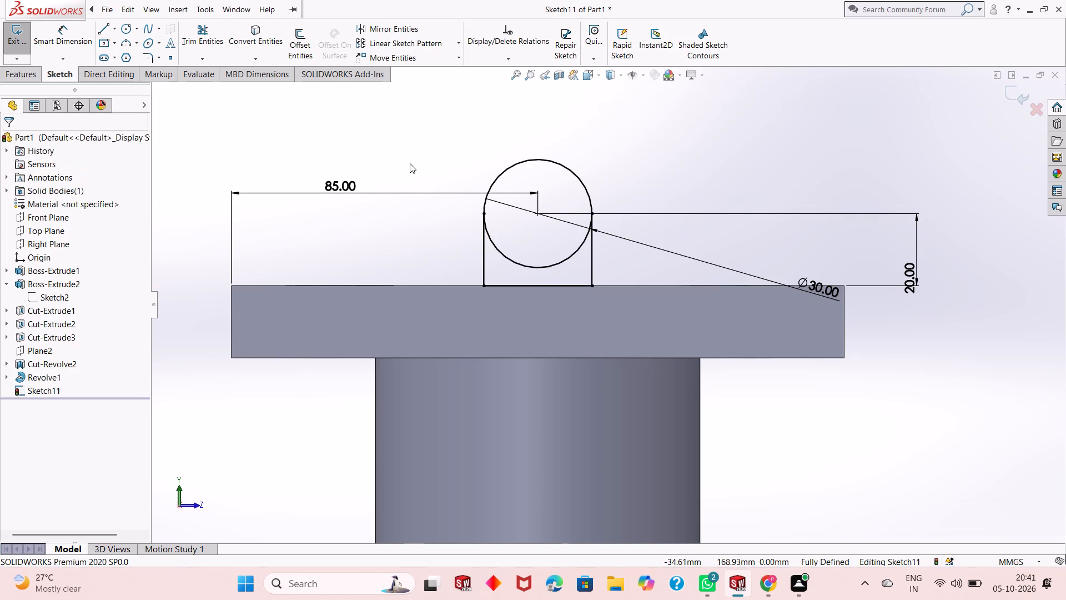
Trim away the circle's lower arc between the two vertical lines to leave a round-topped profile.
{"action": "left_click", "coordinate": [202, 44]}
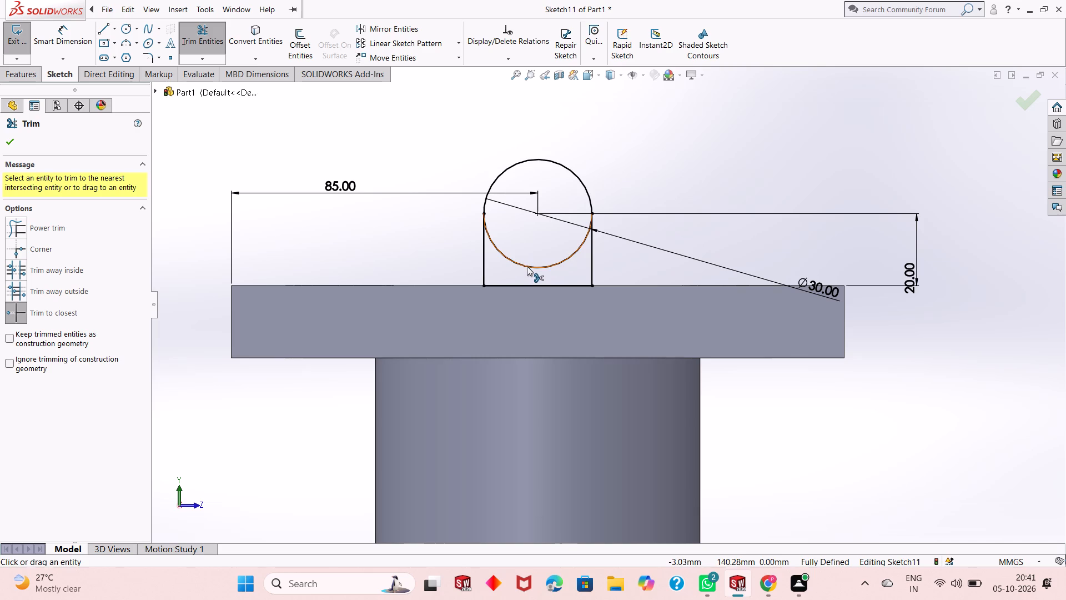
{"action": "left_click", "coordinate": [527, 266]}
{"action": "key", "text": "Escape"}
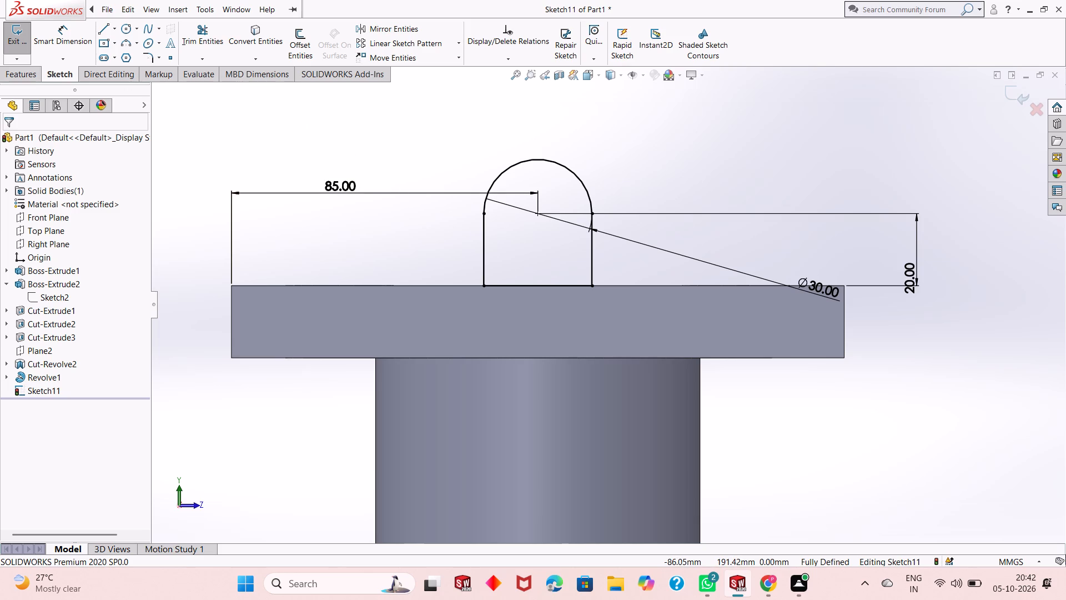
Extrude the round-topped profile 15 mm as a merged boss, with the direction reversed so it runs inward over the plate.
{"action": "left_click_drag", "start_coordinate": [34, 83], "coordinate": [27, 79]}
{"action": "left_click", "coordinate": [27, 79]}
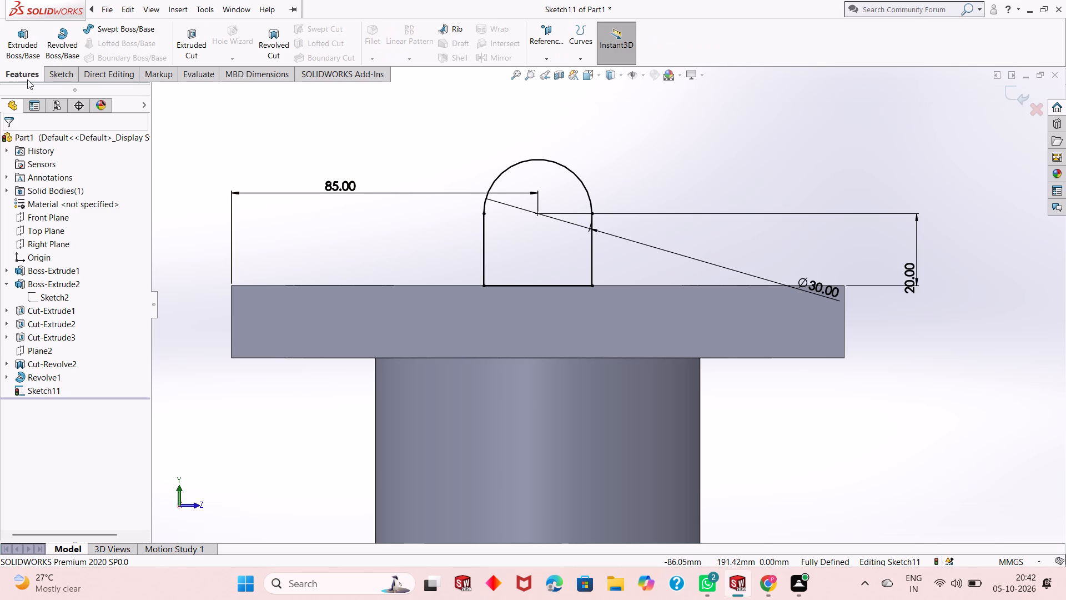
{"action": "left_click", "coordinate": [23, 55]}
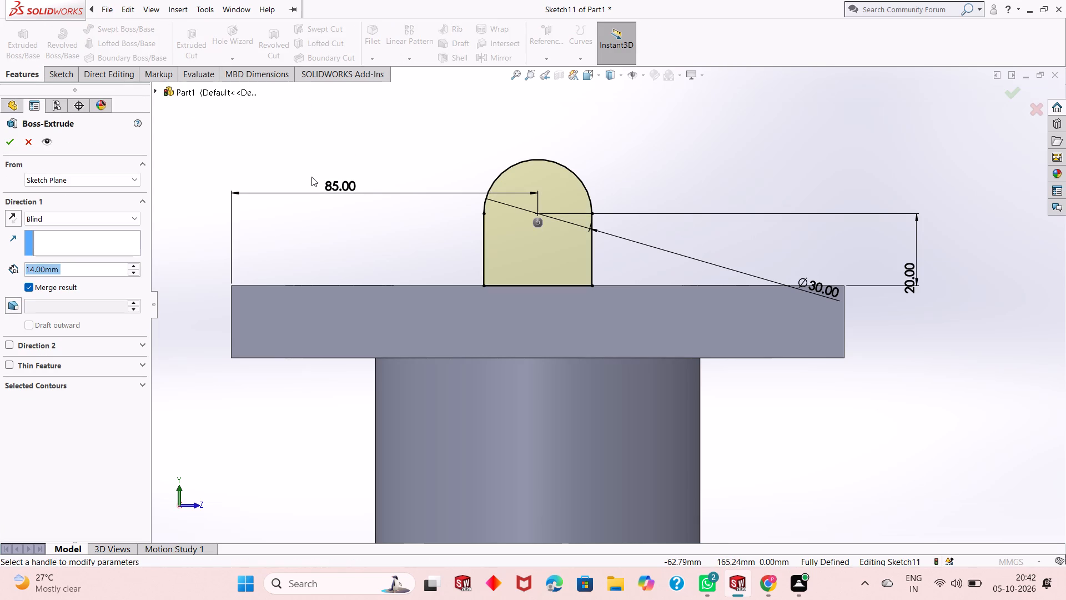
{"action": "middle_click_drag", "start_coordinate": [415, 230], "coordinate": [405, 233]}
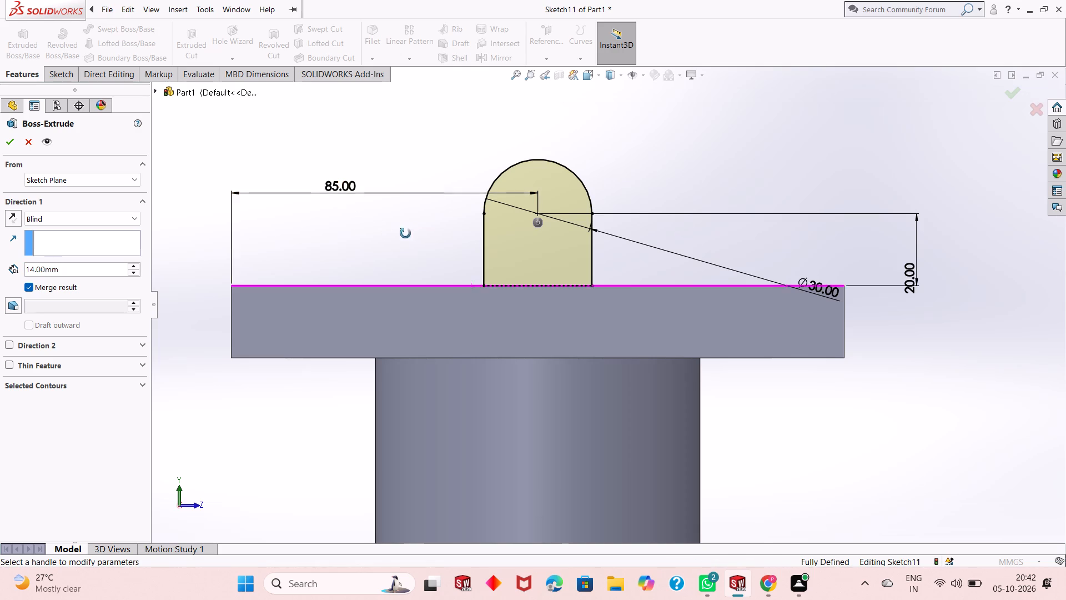
{"action": "middle_click_drag", "start_coordinate": [405, 233], "coordinate": [376, 249]}
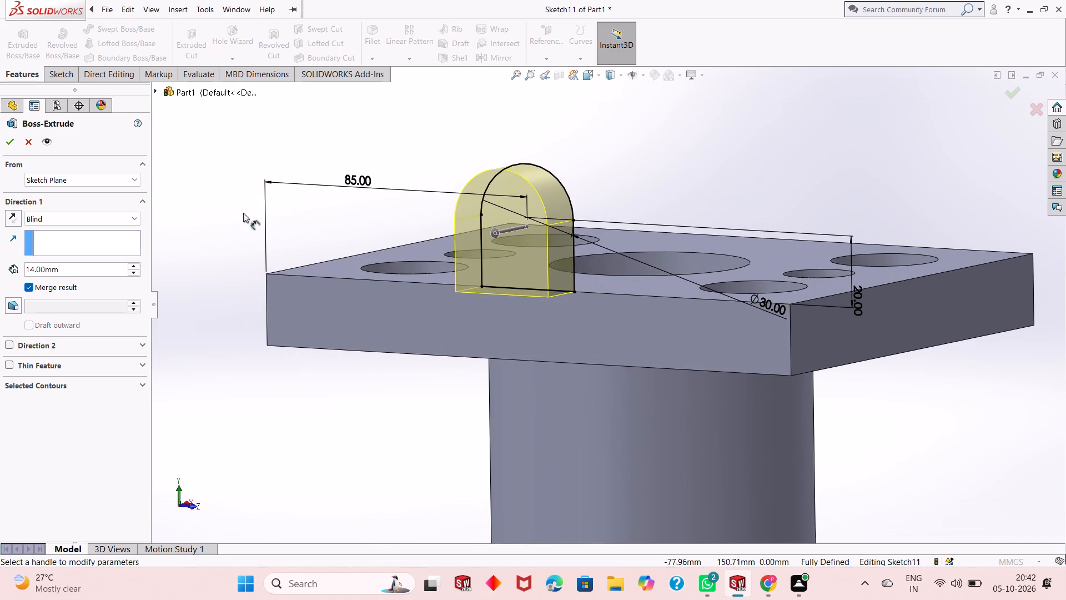
{"action": "left_click", "coordinate": [9, 219]}
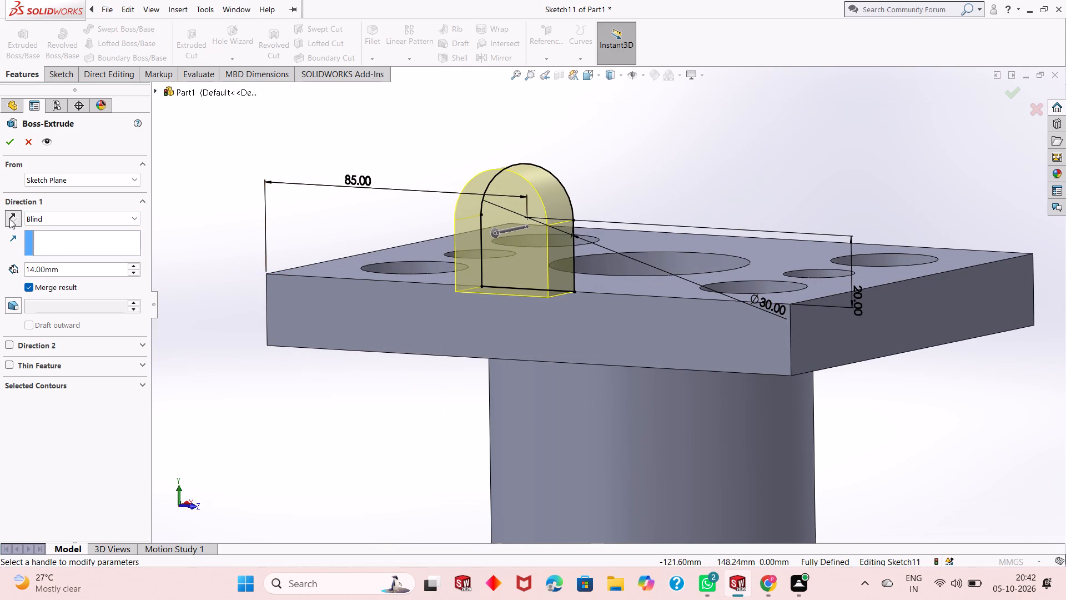
{"action": "double_click", "coordinate": [68, 269]}
{"action": "type", "text": "15"}
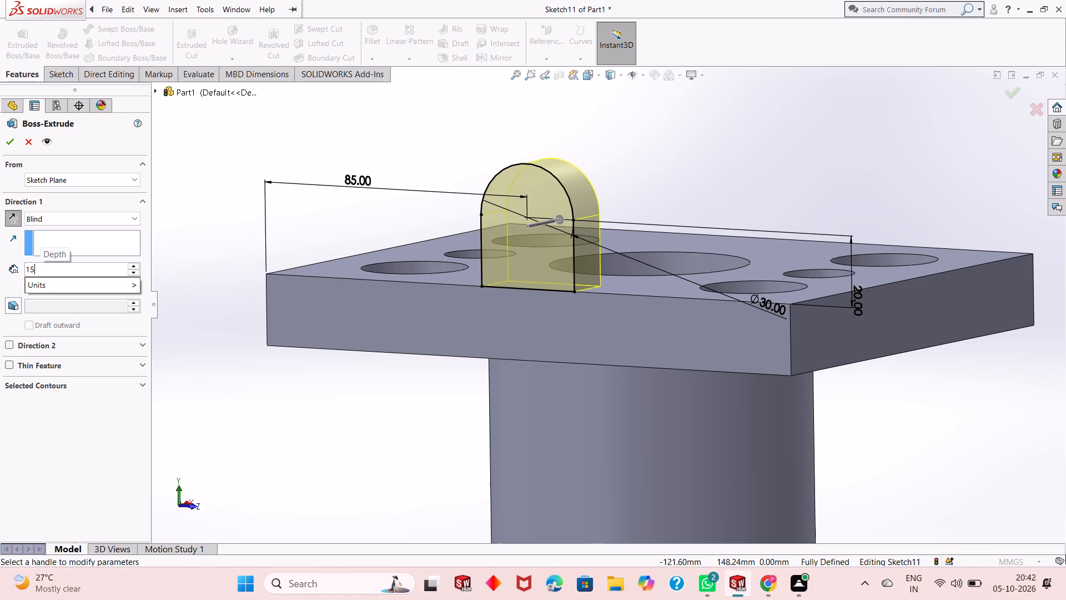
{"action": "key", "text": "Return"}
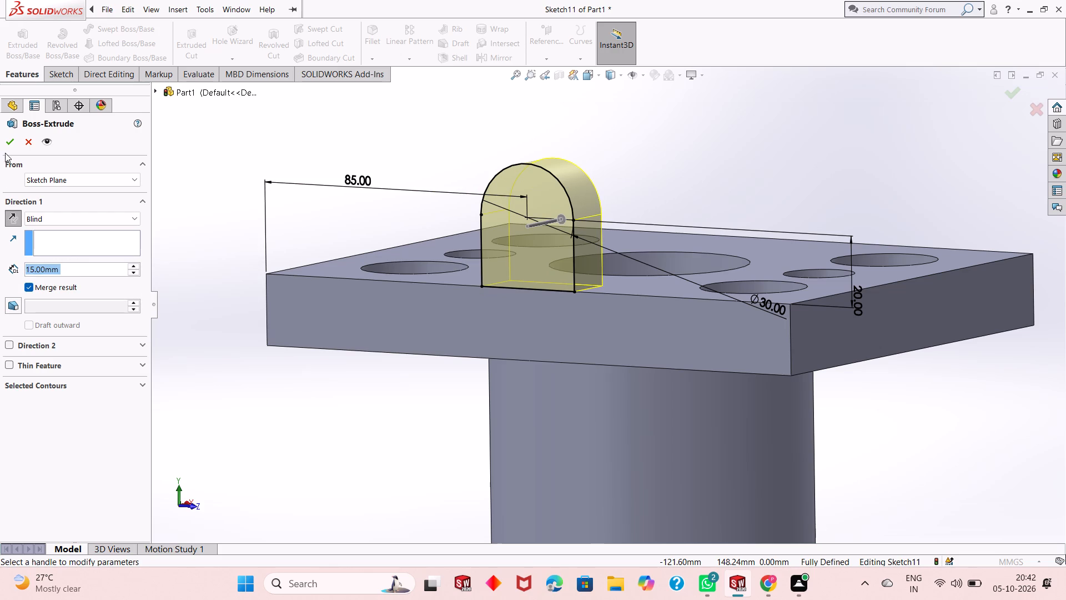
{"action": "left_click", "coordinate": [7, 147]}
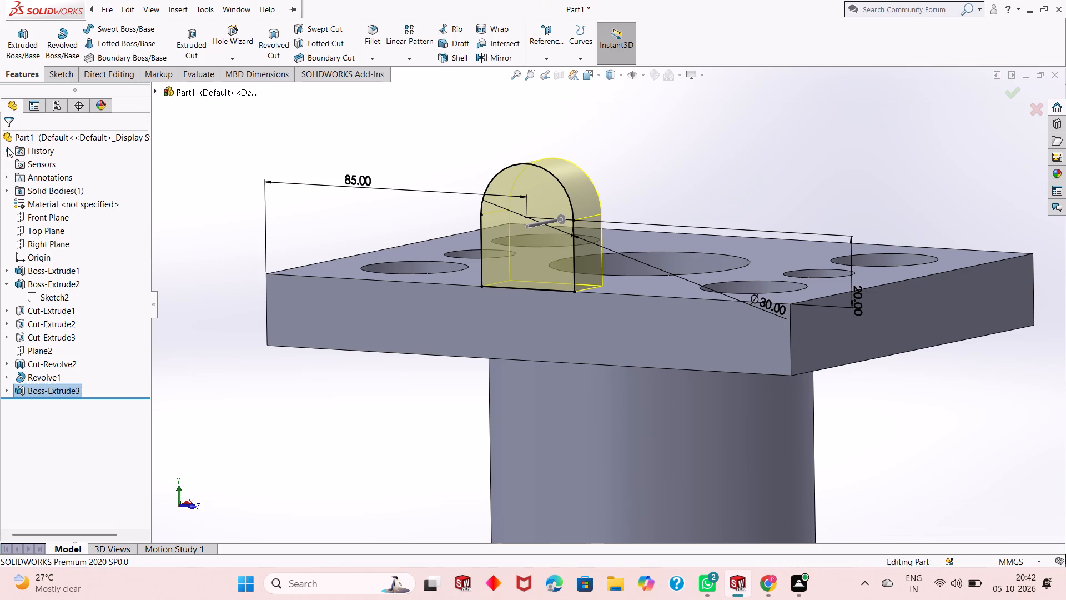
{"action": "key", "text": "Escape"}
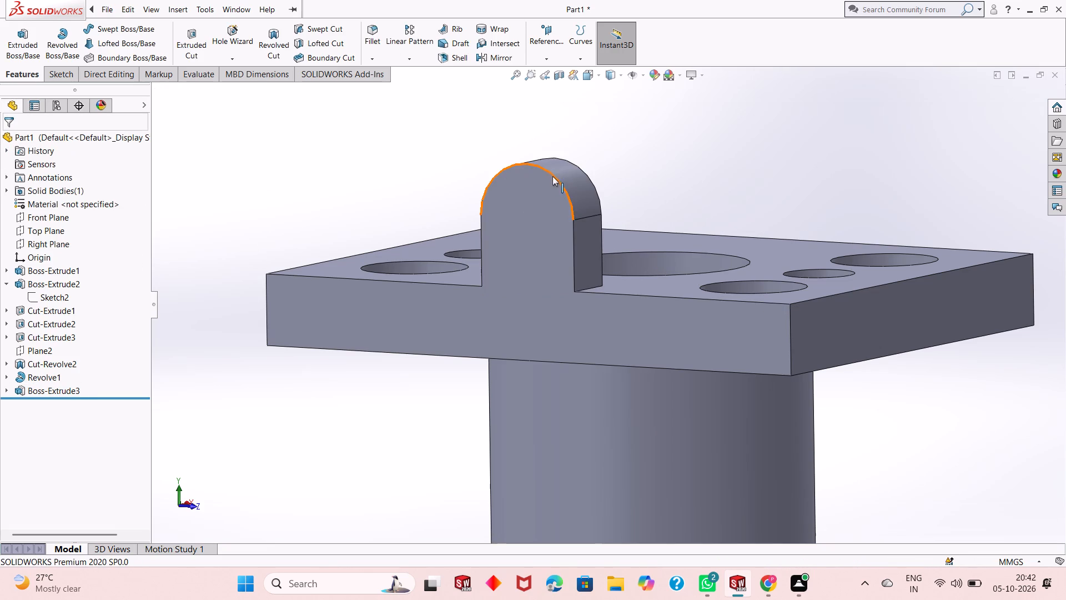
On the lug's outer flat face, start a sketch and draw a circle of about 17 mm diameter, concentric with the rounded top.
{"action": "left_click", "coordinate": [546, 198]}
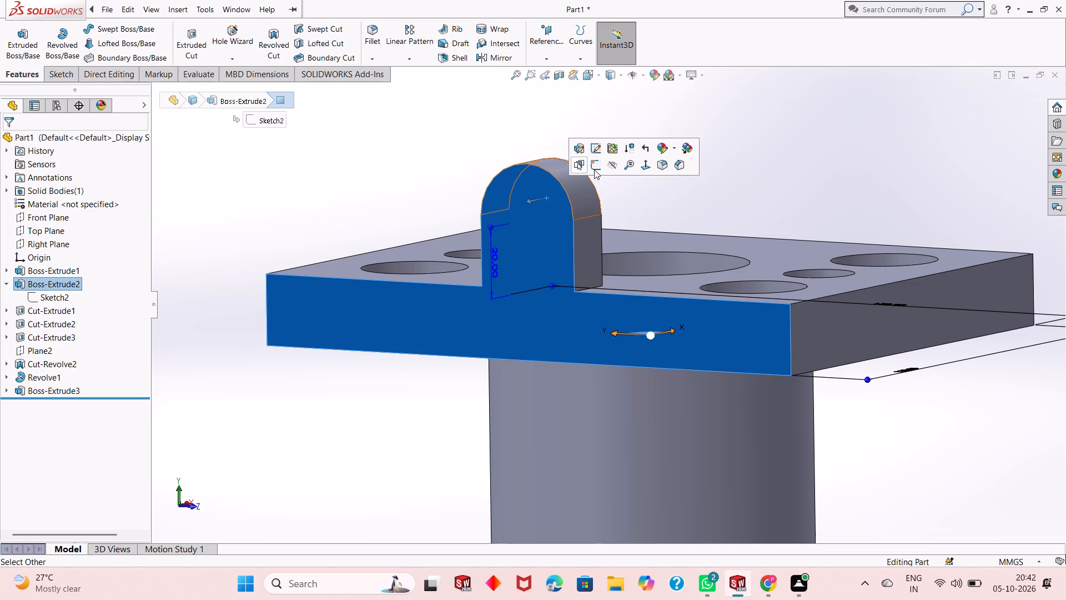
{"action": "left_click", "coordinate": [594, 169]}
{"action": "key", "text": "ctrl+8"}
{"action": "key", "text": "Escape"}
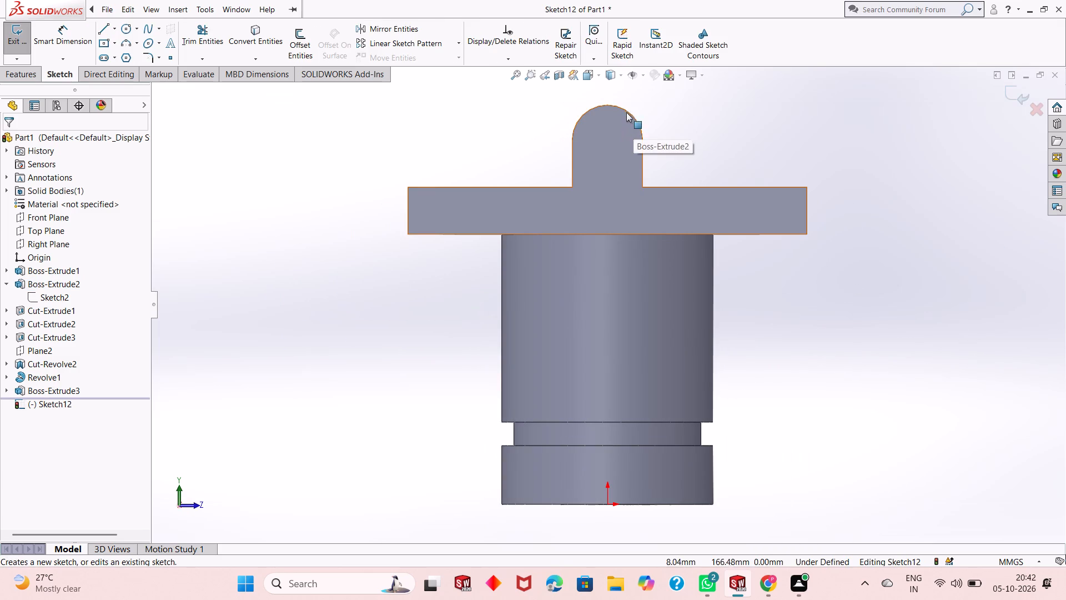
{"action": "scroll", "coordinate": [626, 110], "scroll_direction": "up", "scroll_amount": 1}
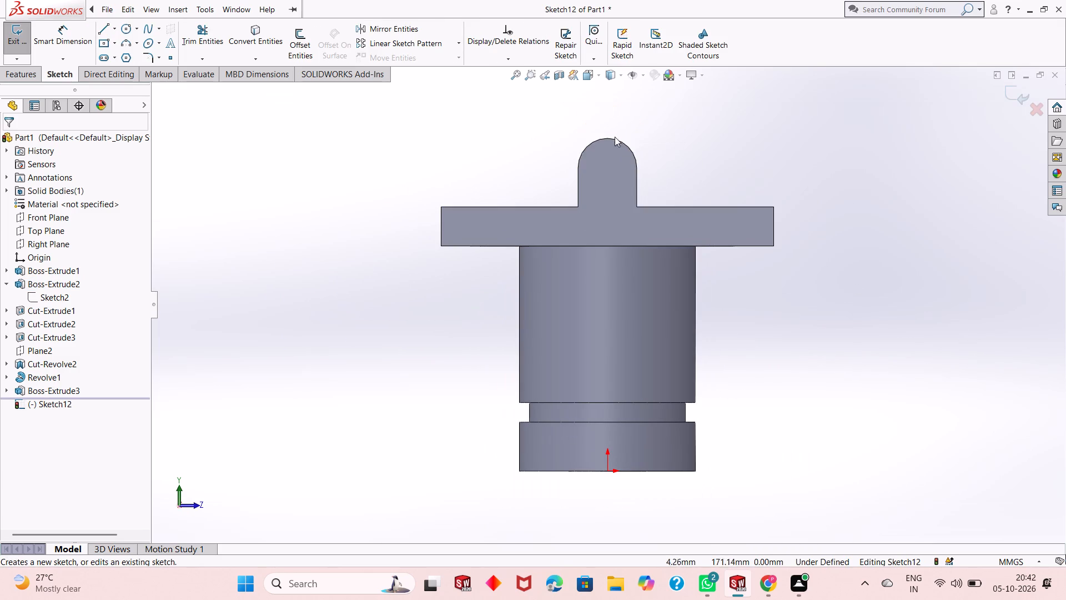
{"action": "scroll", "coordinate": [626, 149], "scroll_direction": "down", "scroll_amount": 3}
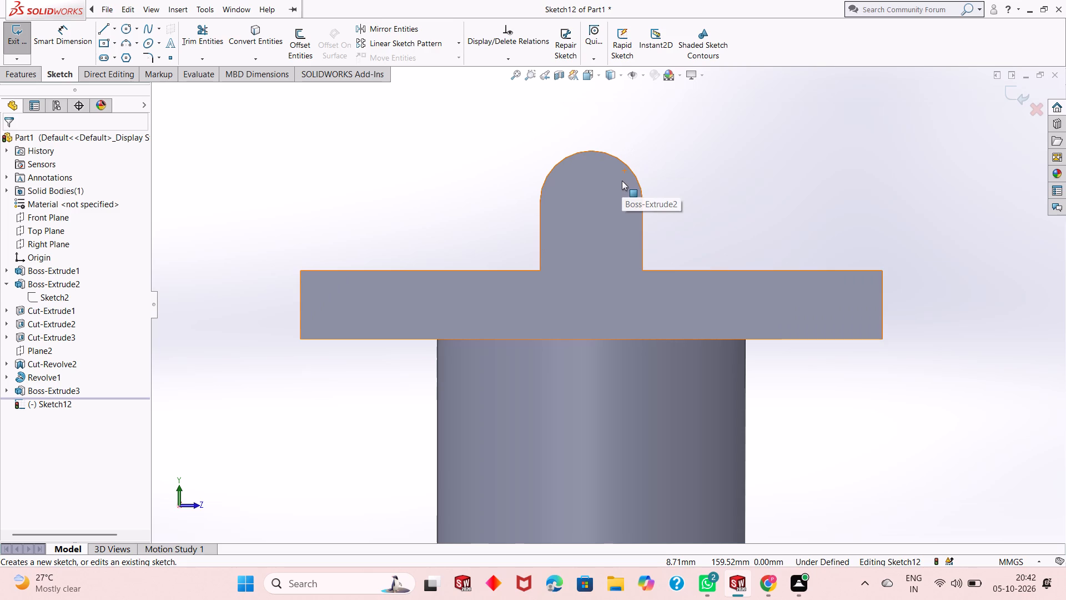
{"action": "left_click", "coordinate": [131, 29]}
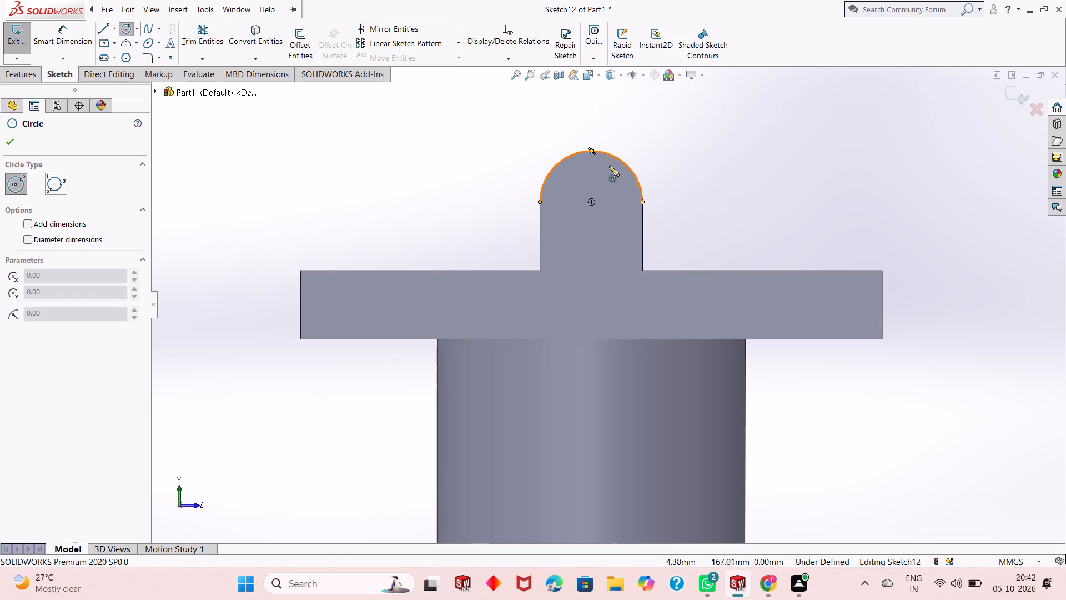
{"action": "left_click", "coordinate": [591, 201]}
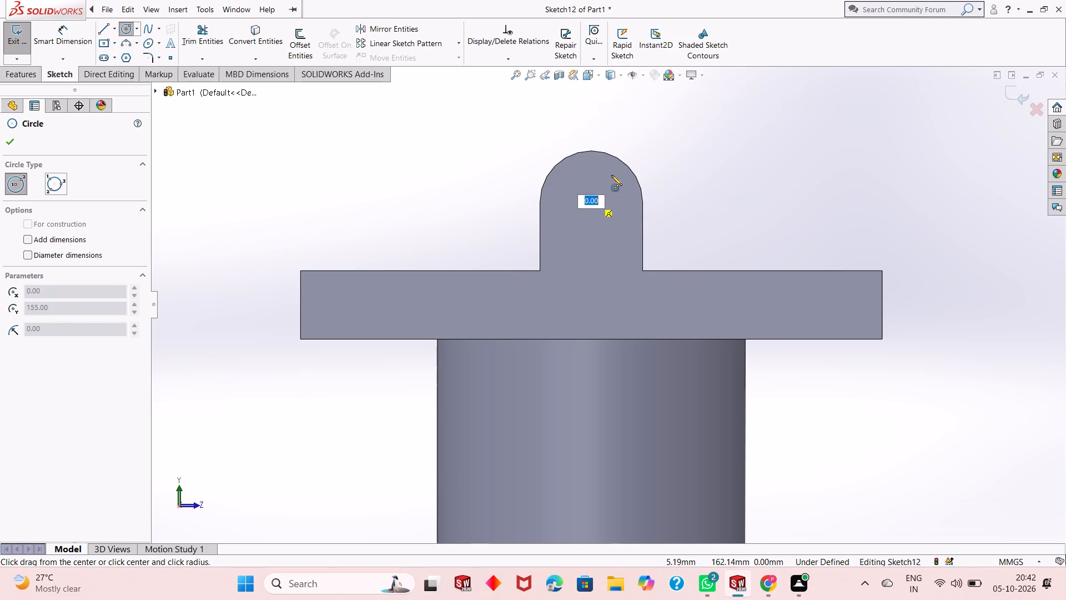
{"action": "left_click", "coordinate": [610, 179]}
{"action": "key", "text": "Escape"}
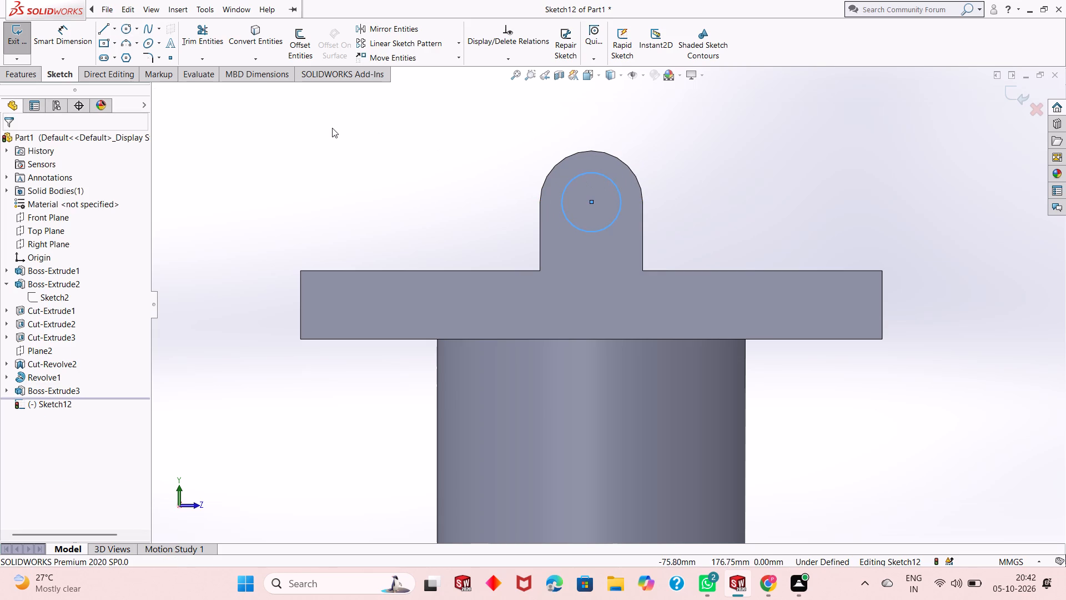
Dimension the lug circle's diameter as 20 mm.
{"action": "left_click", "coordinate": [69, 45]}
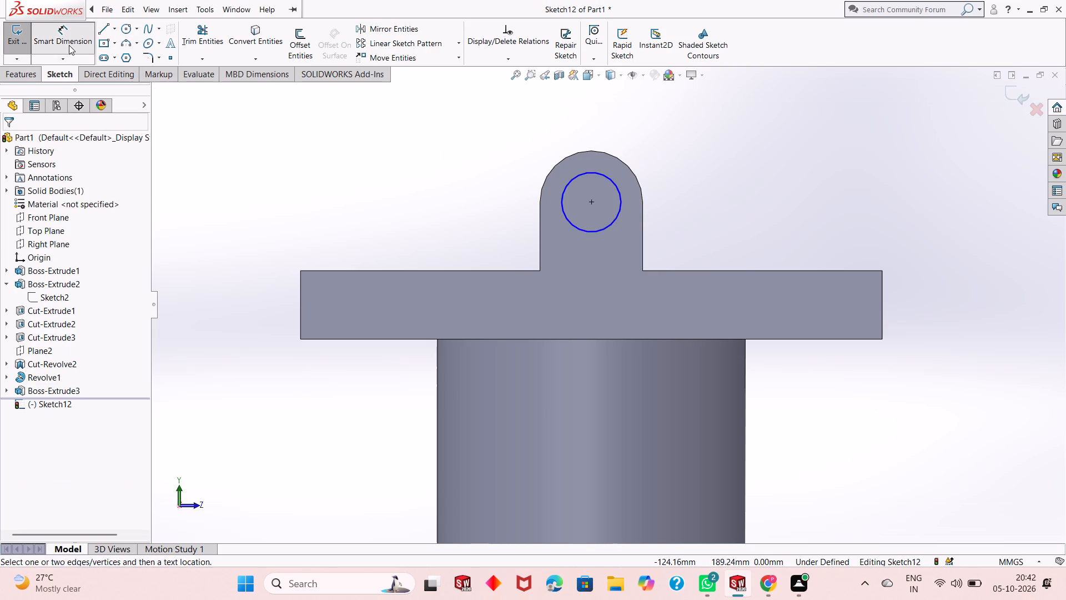
{"action": "left_click", "coordinate": [602, 230]}
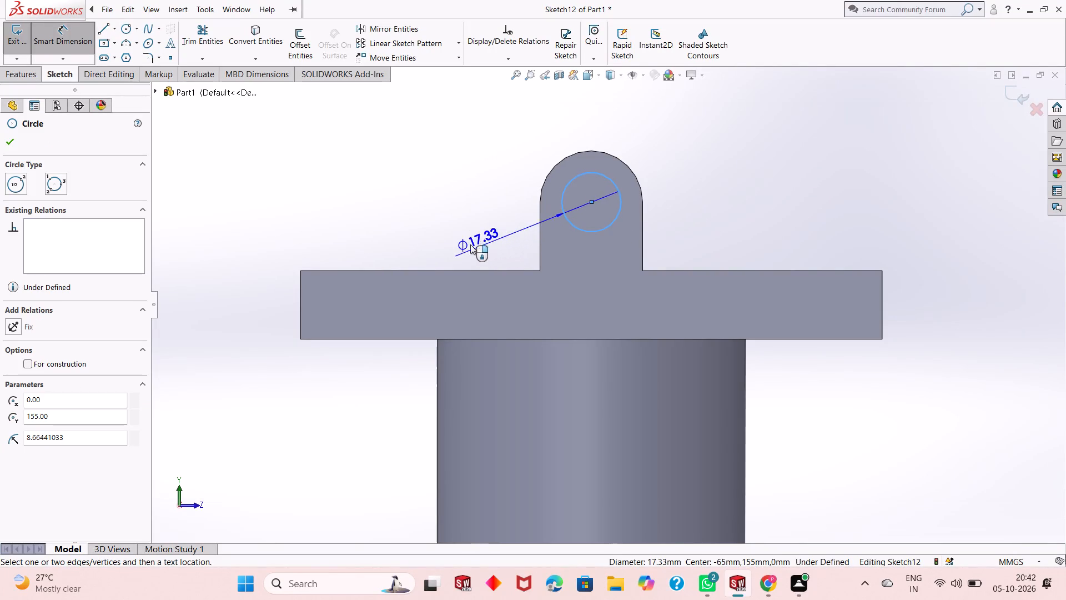
{"action": "left_click", "coordinate": [438, 231]}
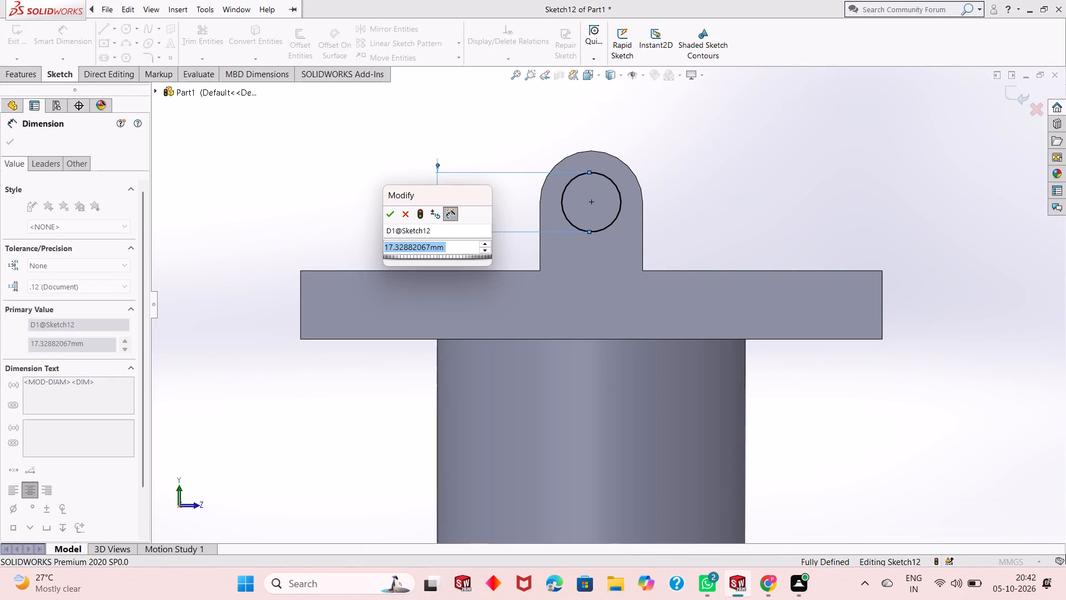
{"action": "key", "text": "2"}
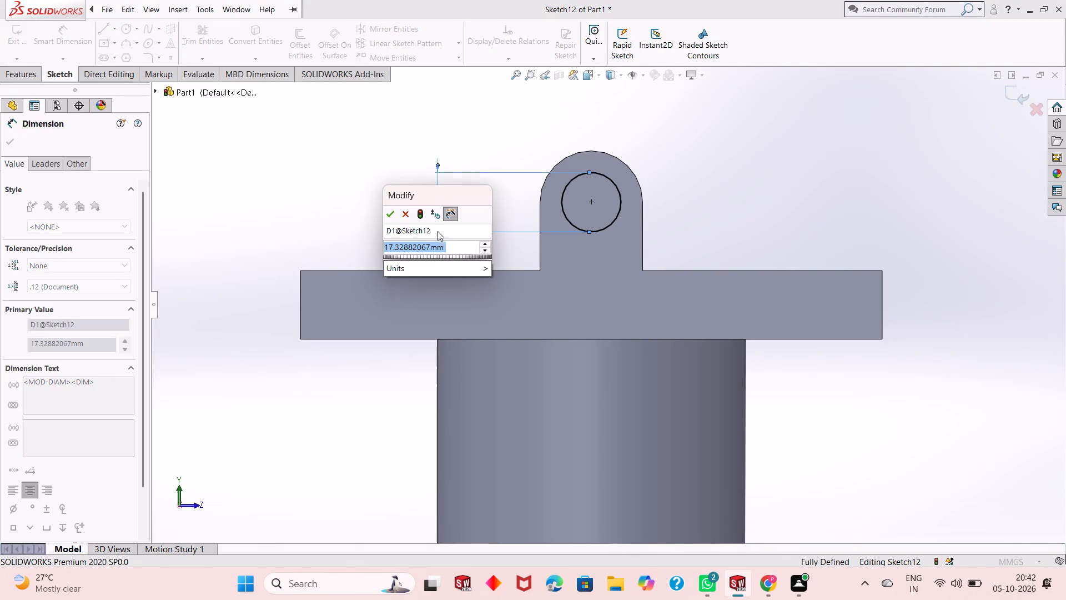
{"action": "key", "text": "0"}
{"action": "key", "text": "Return"}
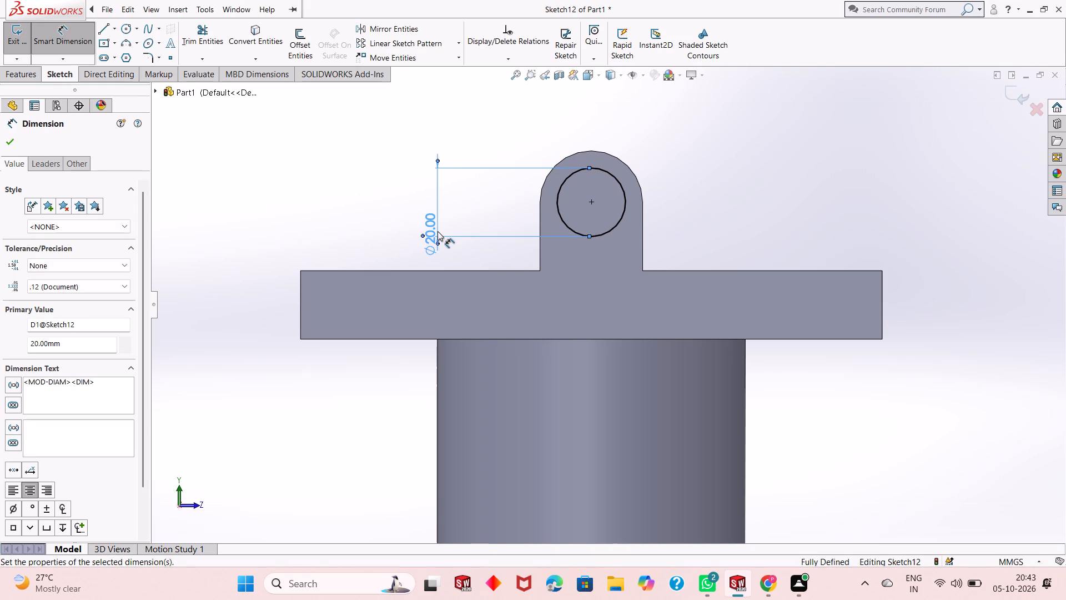
Cut-extrude the 20 mm circle 15 mm blind through the lug.
{"action": "key", "text": "Escape"}
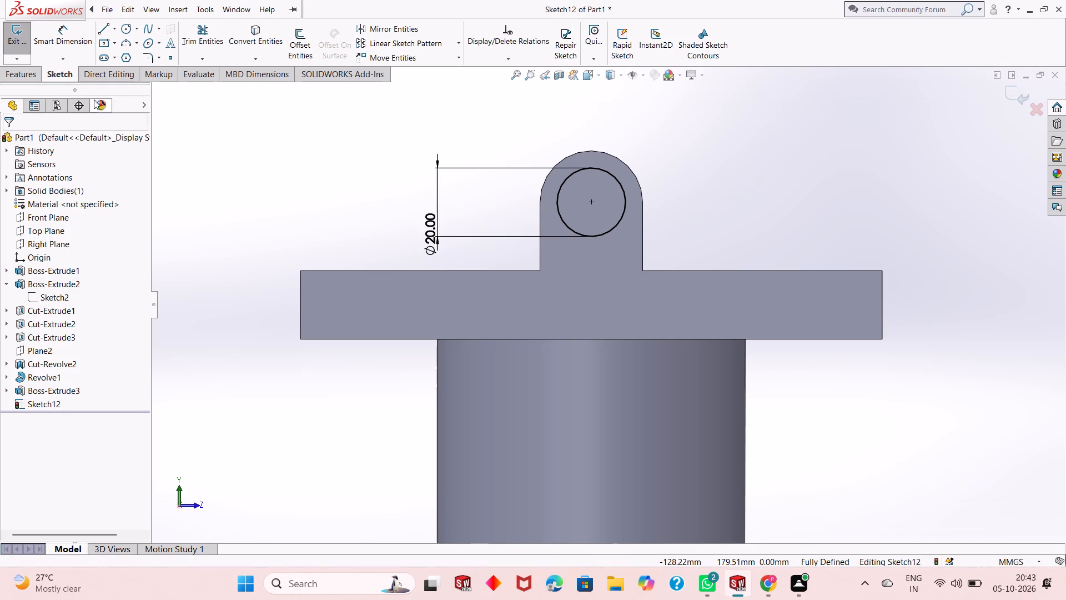
{"action": "left_click", "coordinate": [31, 77]}
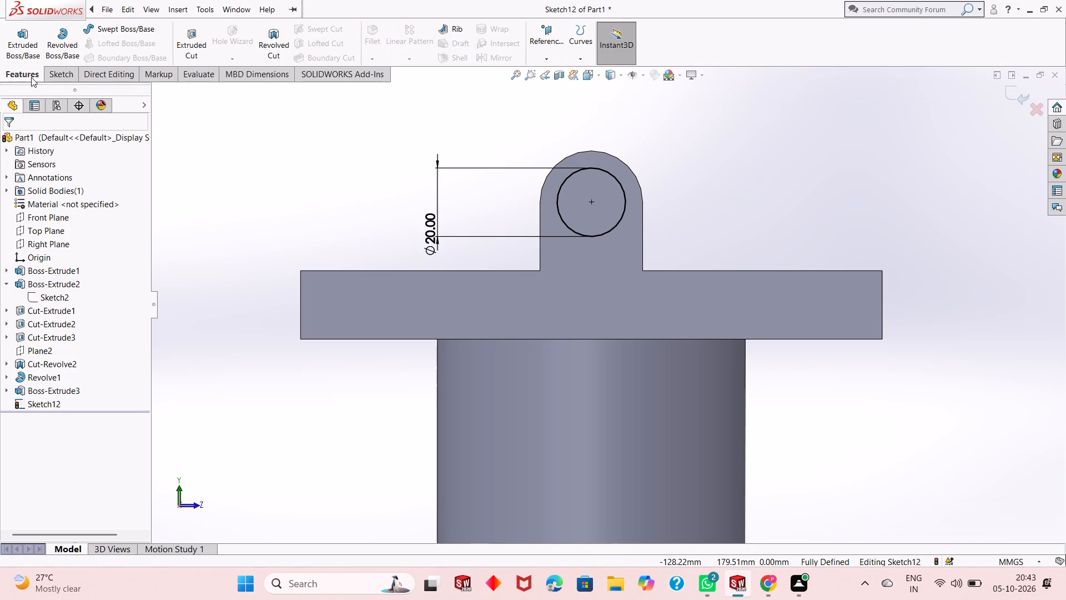
{"action": "left_click", "coordinate": [196, 54]}
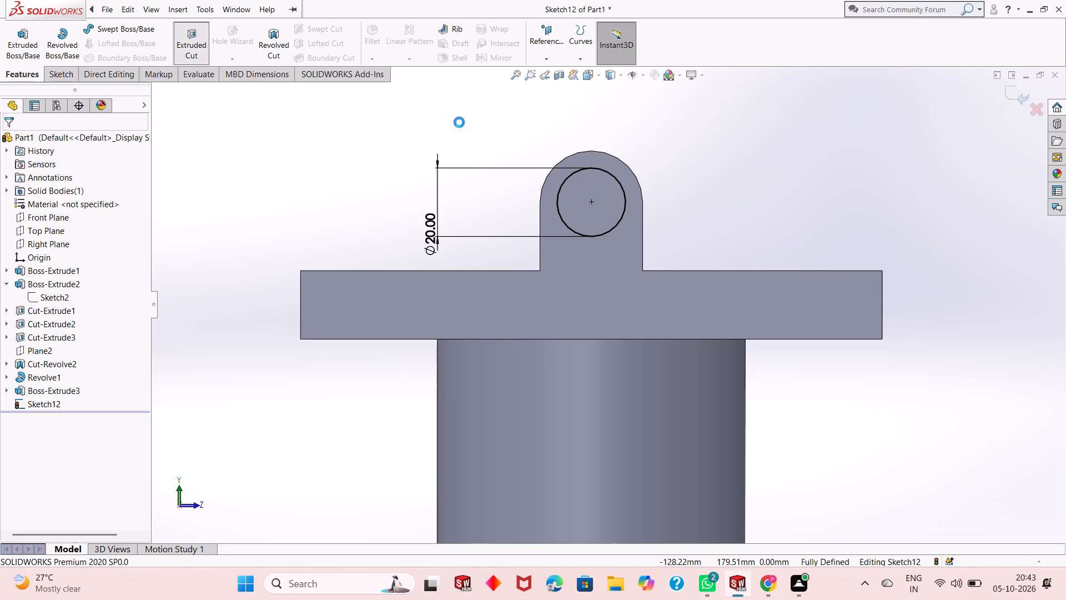
{"action": "middle_click_drag", "start_coordinate": [508, 174], "coordinate": [486, 174]}
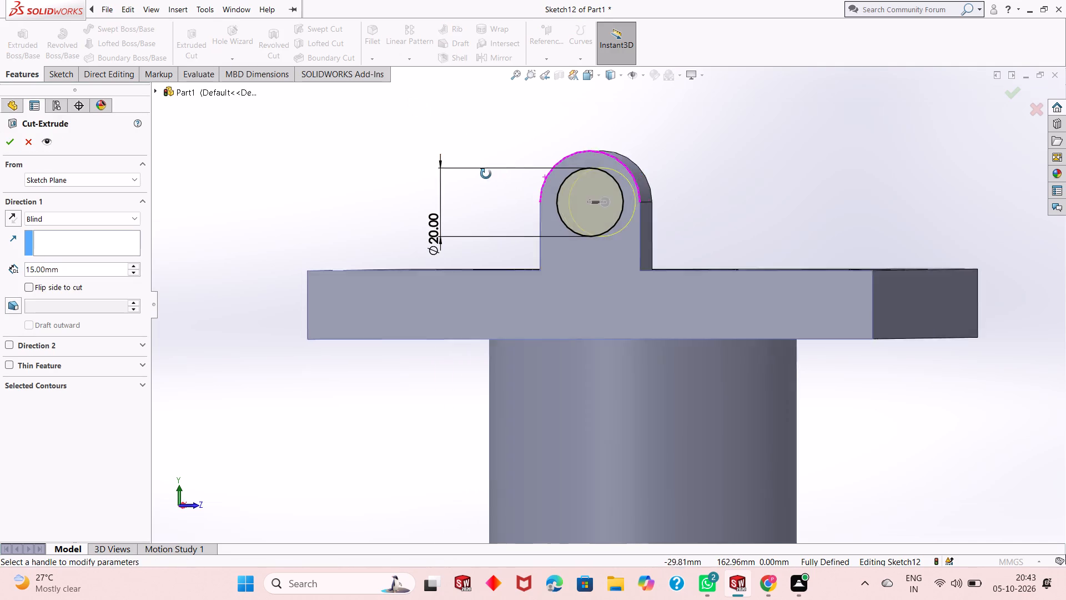
{"action": "middle_click_drag", "start_coordinate": [486, 174], "coordinate": [452, 197]}
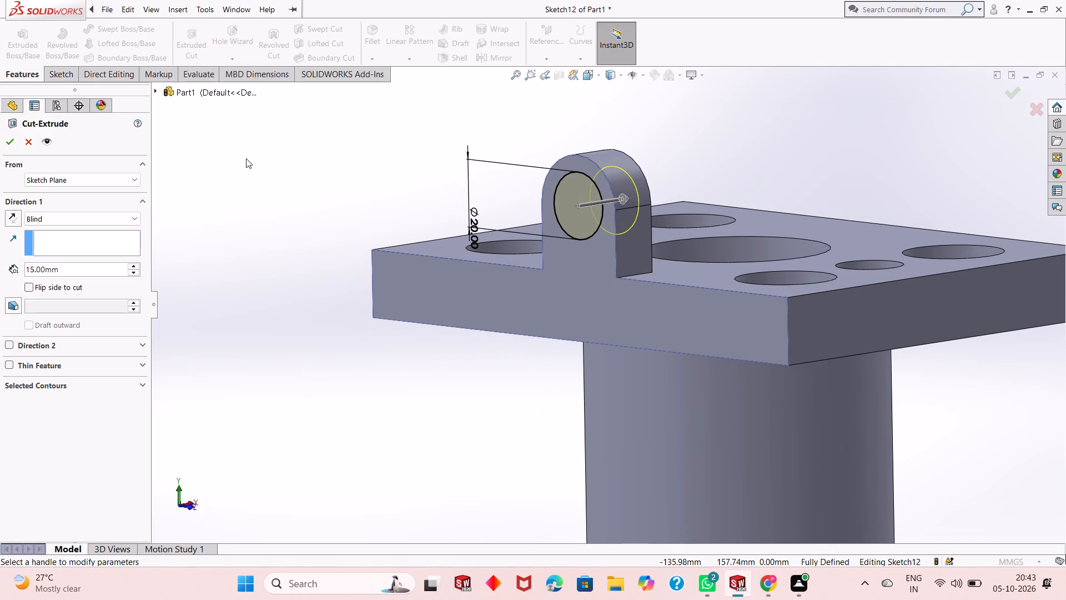
{"action": "left_click", "coordinate": [14, 142]}
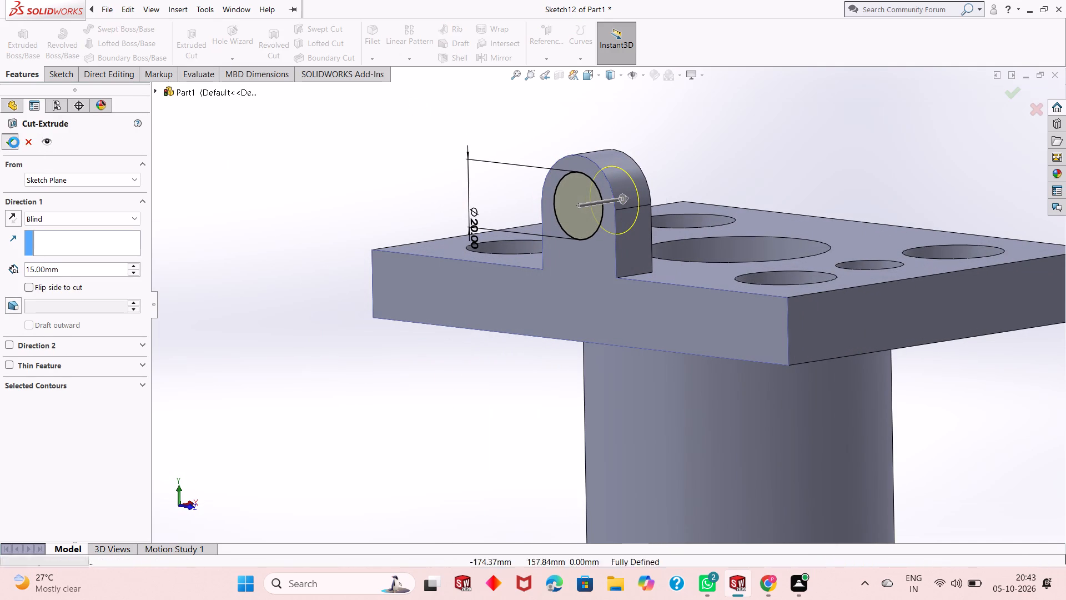
{"action": "left_click", "coordinate": [328, 198]}
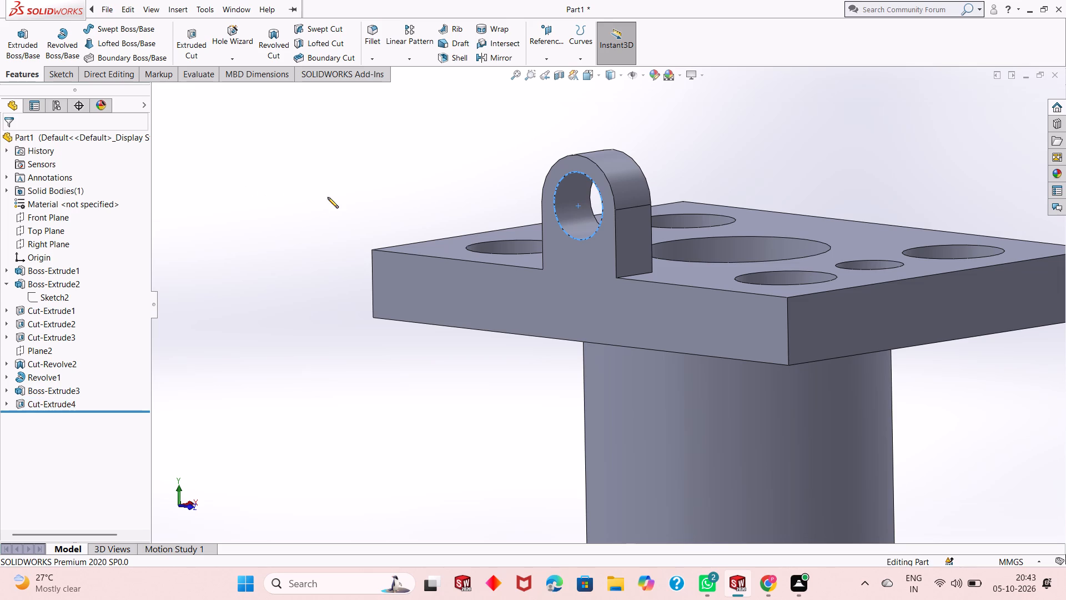
Fillet the four vertical corner edges of the rectangular plate with a 15 mm radius.
{"action": "scroll", "coordinate": [480, 252], "scroll_direction": "up", "scroll_amount": 3}
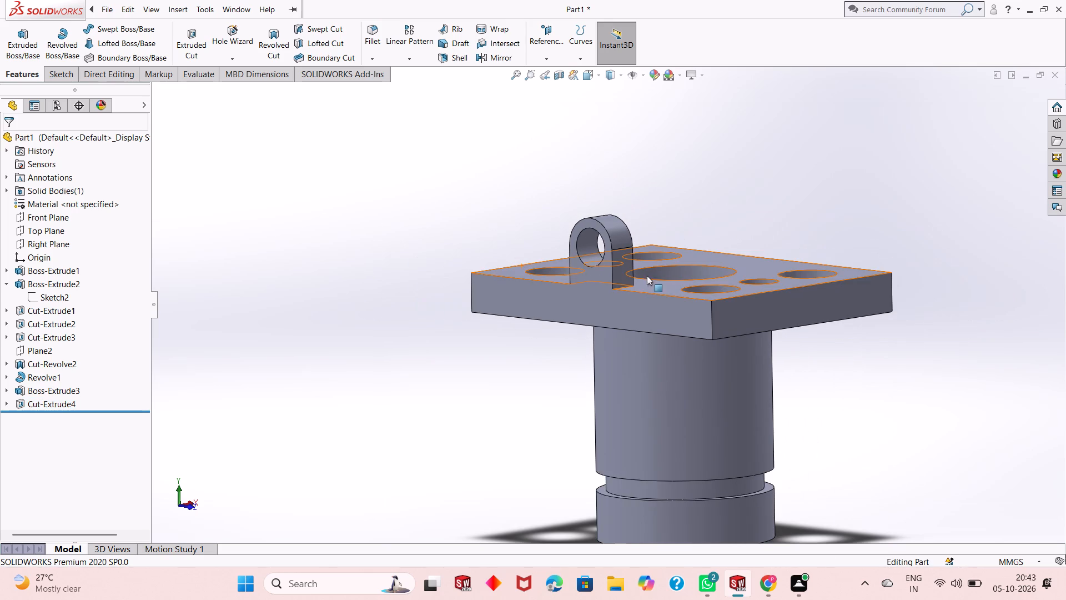
{"action": "middle_click_drag", "start_coordinate": [806, 364], "coordinate": [747, 326]}
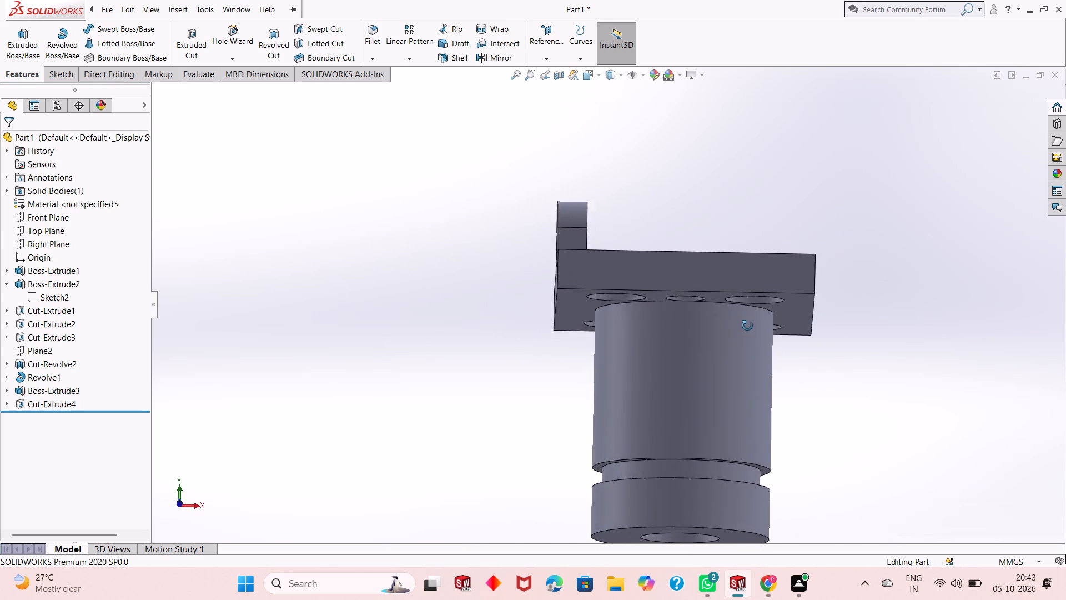
{"action": "middle_click_drag", "start_coordinate": [747, 326], "coordinate": [577, 332]}
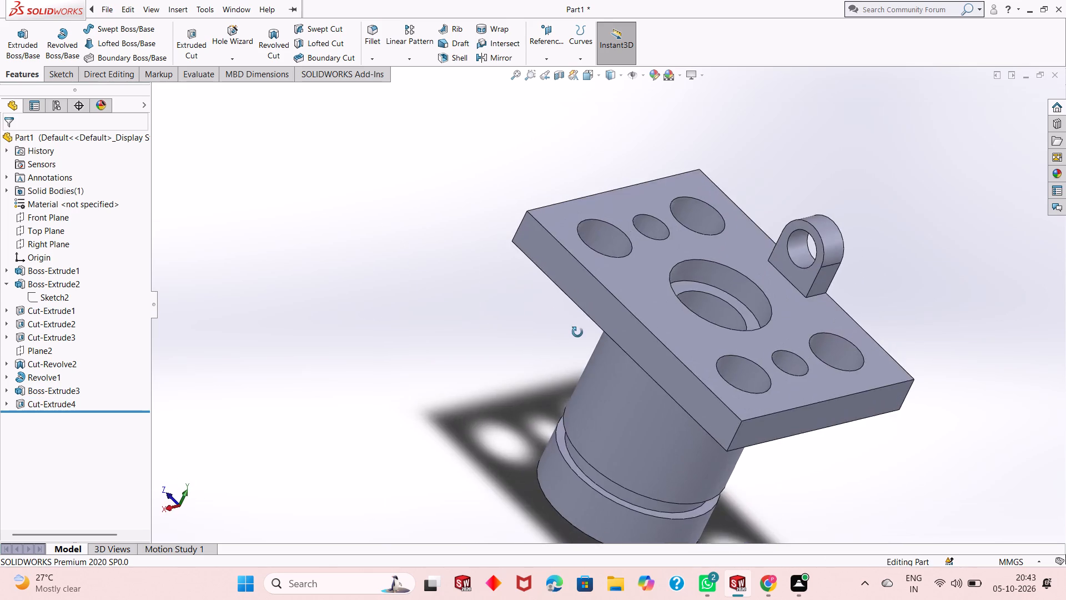
{"action": "middle_click_drag", "start_coordinate": [577, 332], "coordinate": [575, 283]}
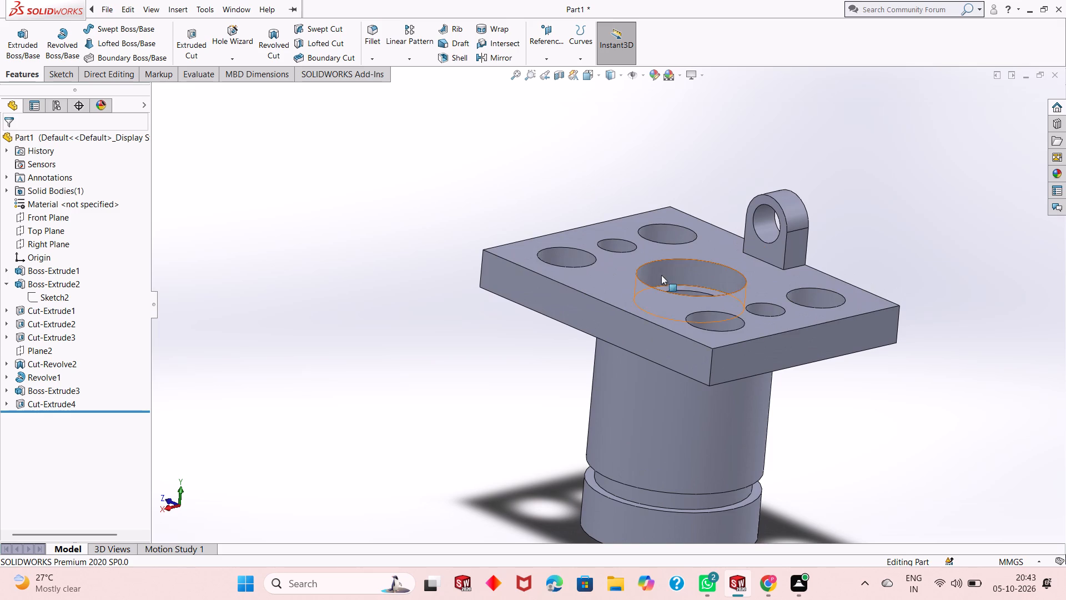
{"action": "scroll", "coordinate": [740, 271], "scroll_direction": "down", "scroll_amount": 3}
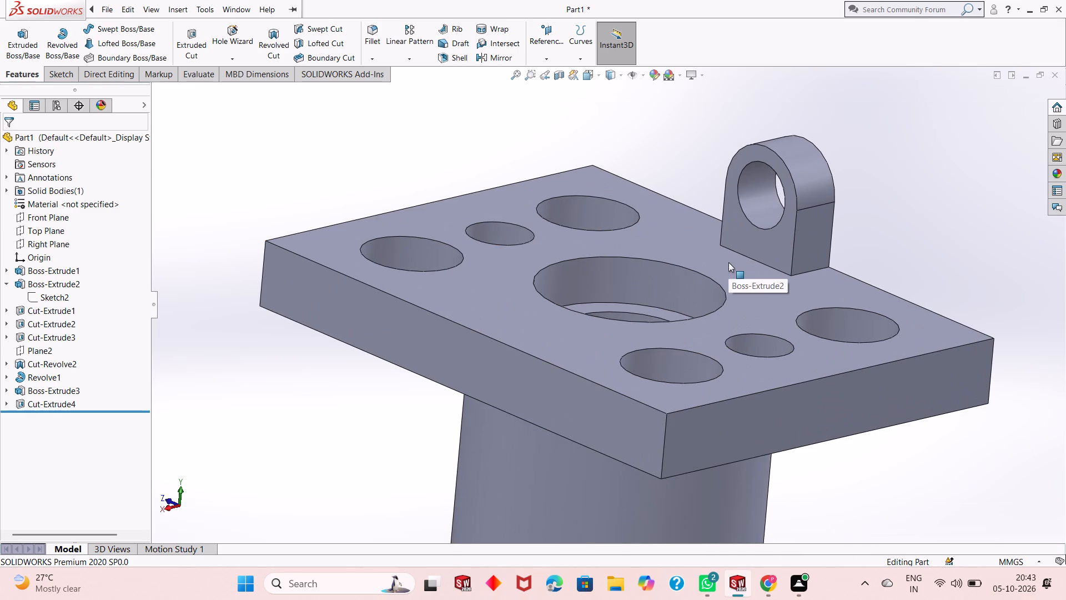
{"action": "scroll", "coordinate": [692, 273], "scroll_direction": "up", "scroll_amount": 1}
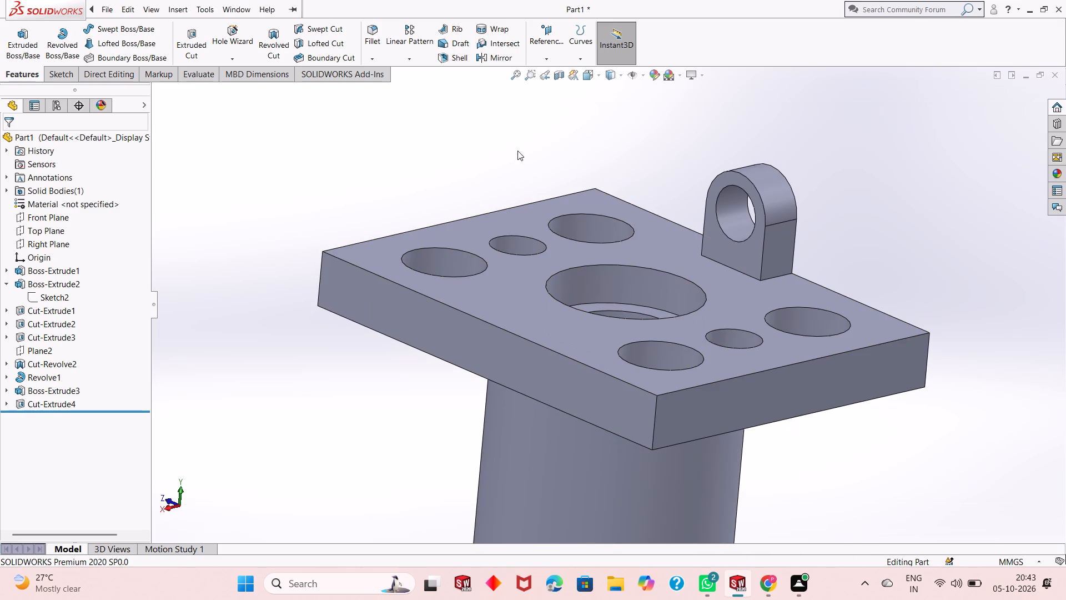
{"action": "left_click", "coordinate": [370, 38]}
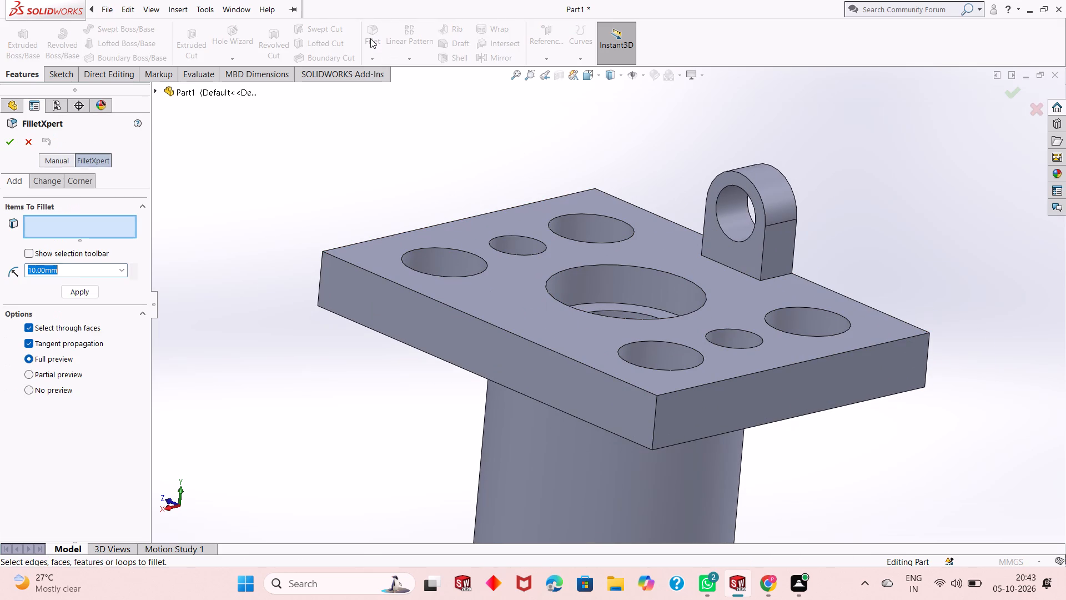
{"action": "type", "text": "15"}
{"action": "key", "text": "Return"}
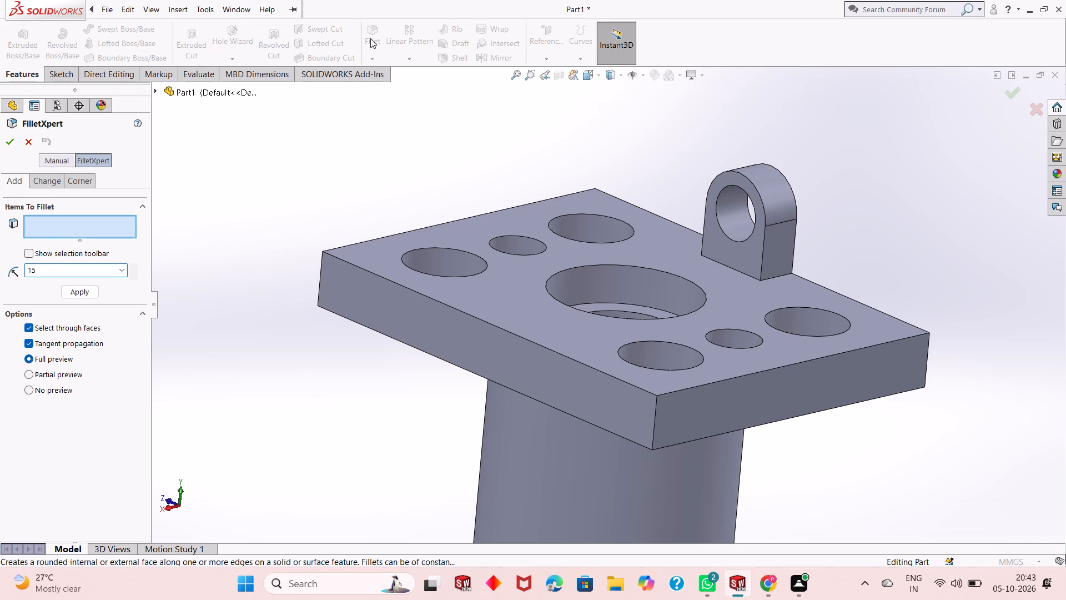
{"action": "left_click", "coordinate": [657, 417]}
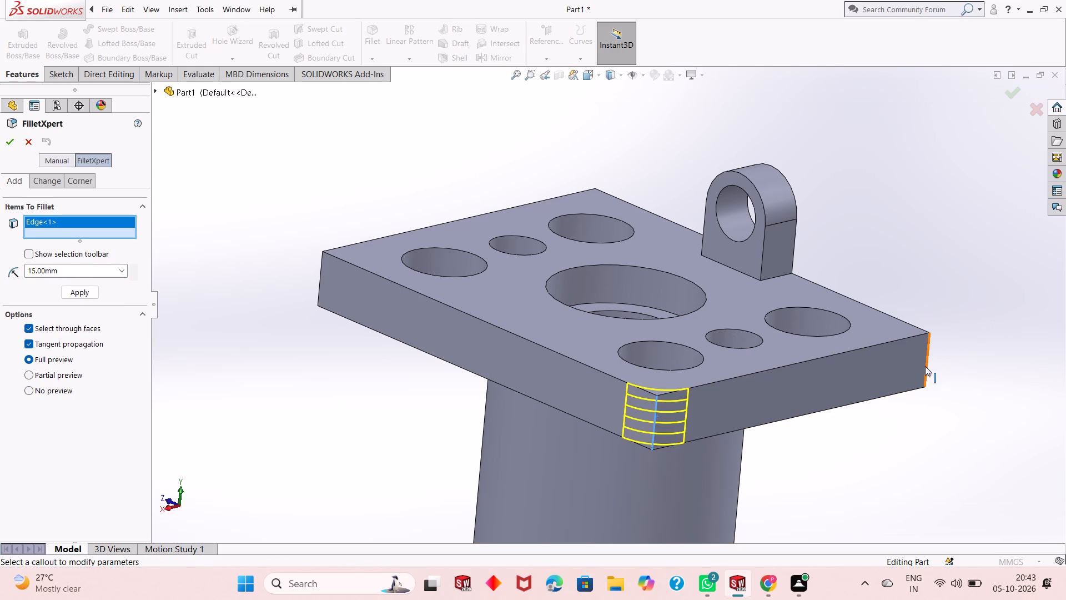
{"action": "left_click", "coordinate": [925, 366]}
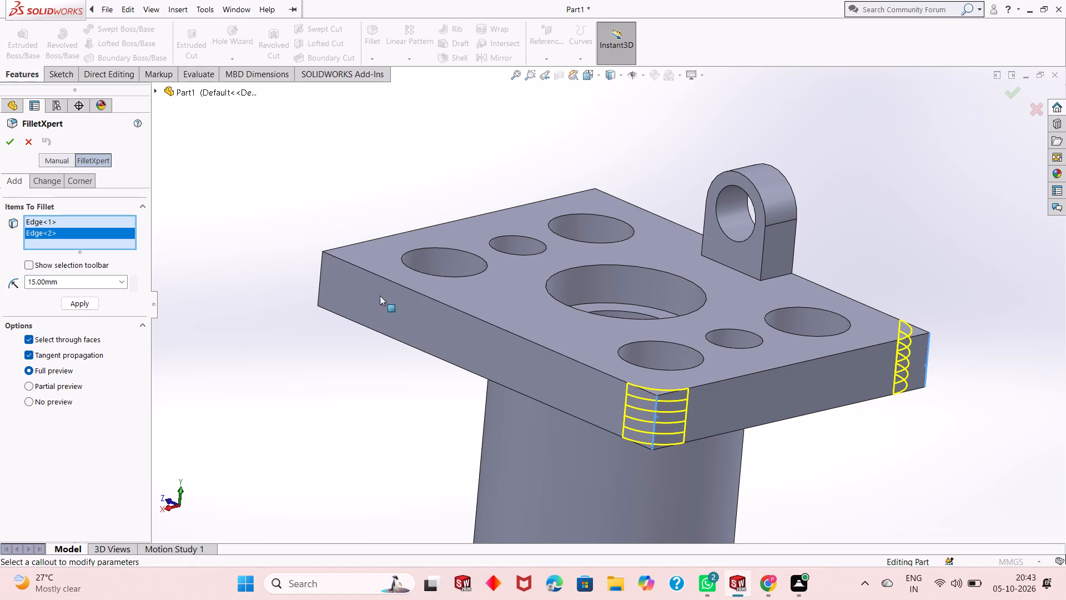
{"action": "left_click", "coordinate": [321, 269]}
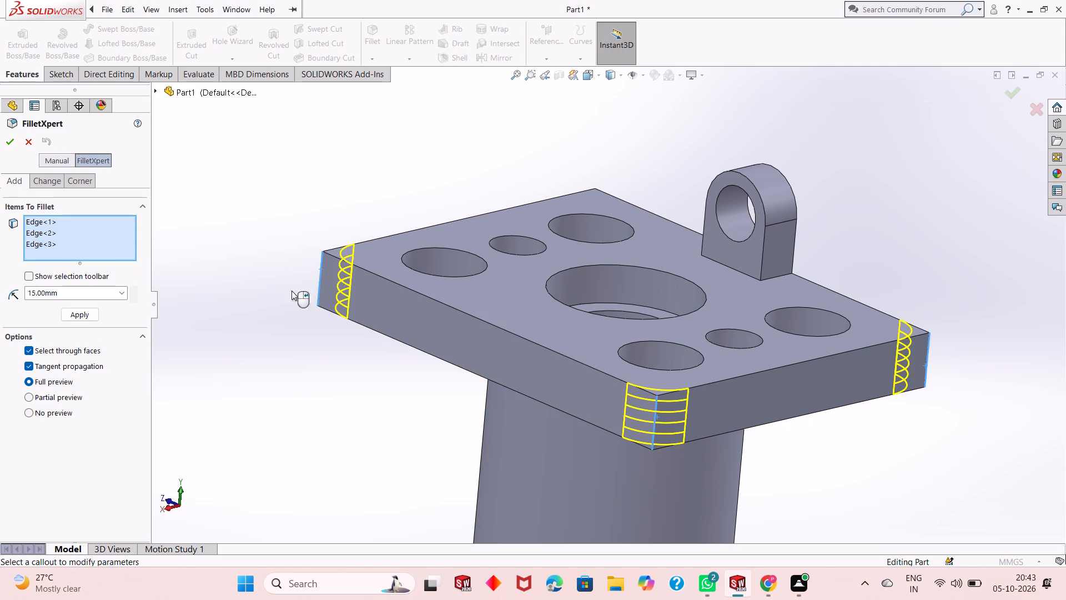
{"action": "middle_click_drag", "start_coordinate": [287, 296], "coordinate": [426, 277]}
{"action": "scroll", "coordinate": [426, 277], "scroll_direction": "up", "scroll_amount": 2}
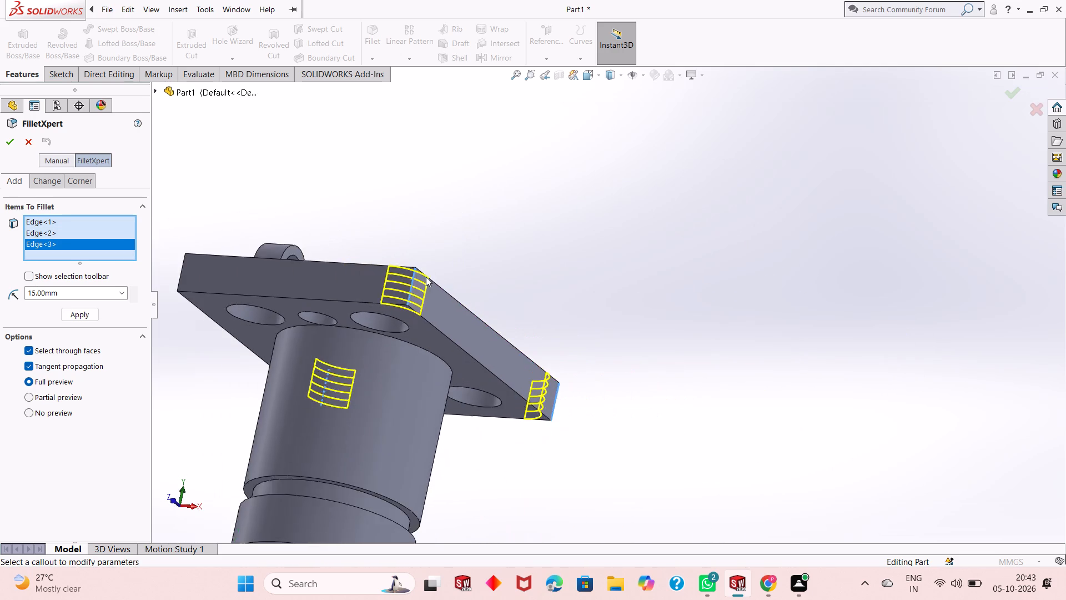
{"action": "scroll", "coordinate": [426, 277], "scroll_direction": "up", "scroll_amount": 2}
{"action": "scroll", "coordinate": [380, 273], "scroll_direction": "down", "scroll_amount": 2}
{"action": "middle_click_drag", "start_coordinate": [380, 275], "coordinate": [389, 303]}
{"action": "scroll", "coordinate": [390, 276], "scroll_direction": "down", "scroll_amount": 1}
{"action": "scroll", "coordinate": [389, 303], "scroll_direction": "up", "scroll_amount": 1}
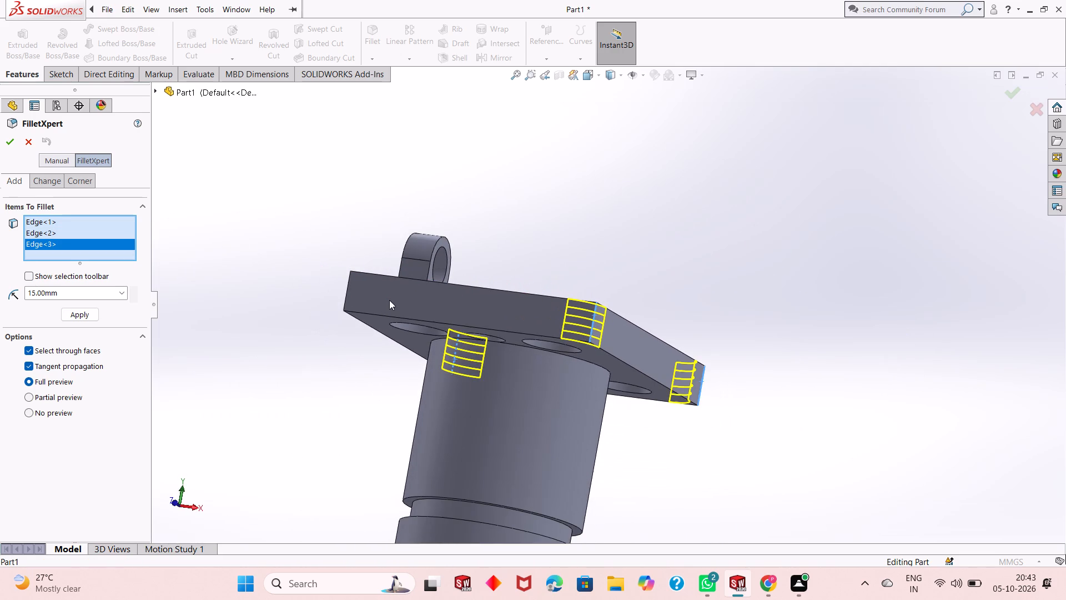
{"action": "middle_click_drag", "start_coordinate": [382, 290], "coordinate": [392, 338]}
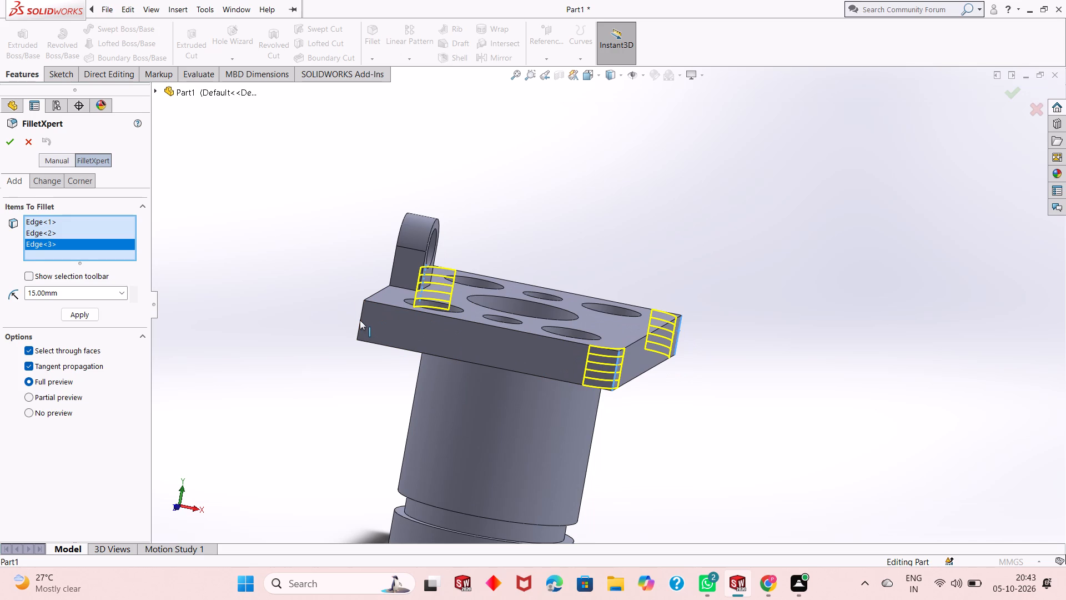
{"action": "left_click", "coordinate": [360, 320]}
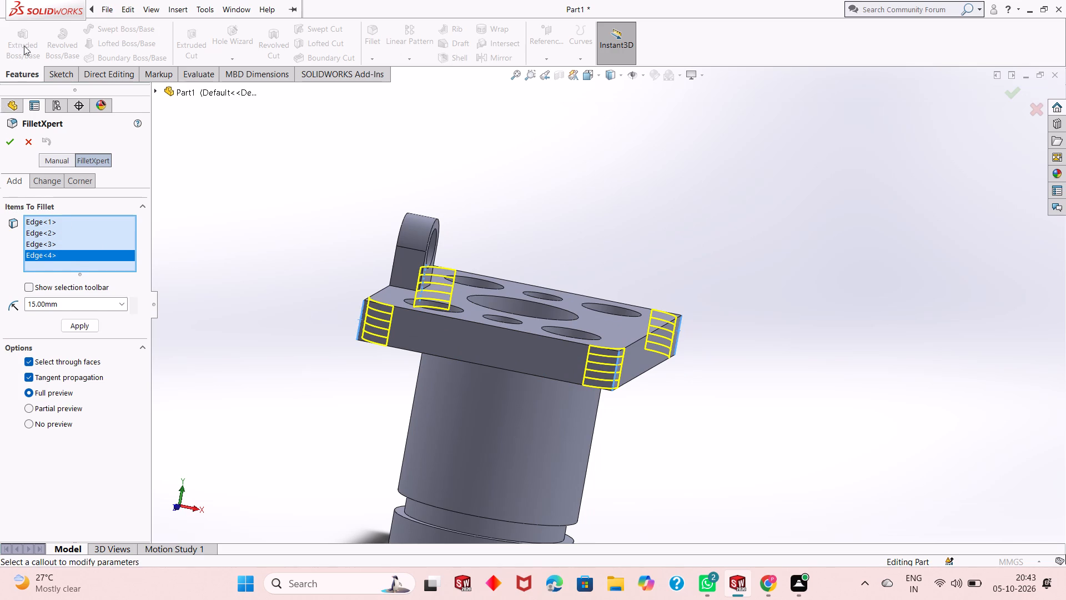
{"action": "left_click", "coordinate": [14, 148]}
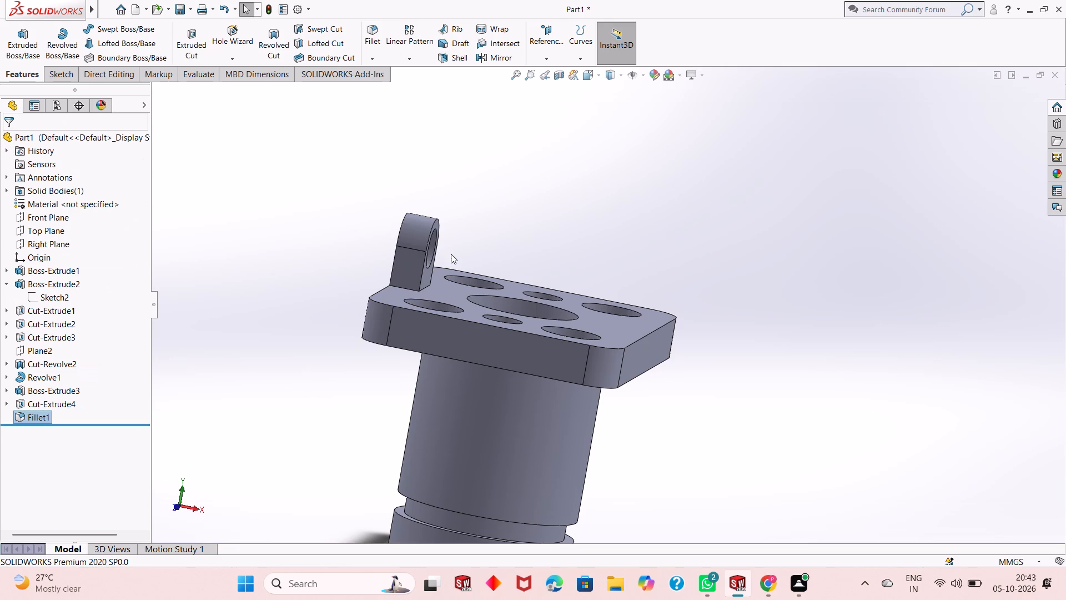
Examine the part from above, below and the sides, checking the plate corners, holes, stepped bore, lug and grooved cylinder.
{"action": "scroll", "coordinate": [455, 274], "scroll_direction": "up", "scroll_amount": 1}
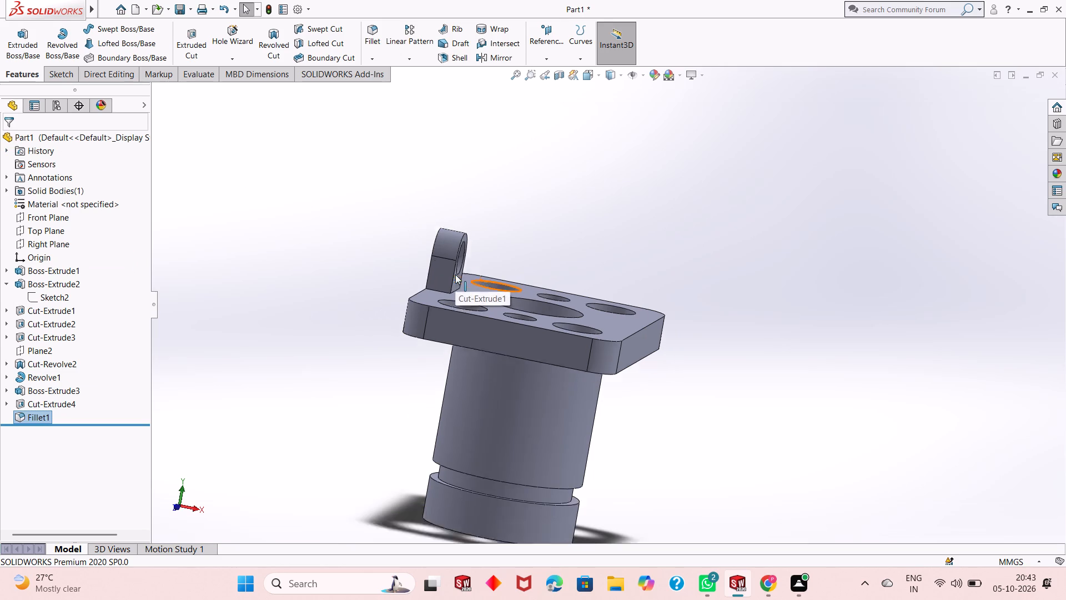
{"action": "scroll", "coordinate": [455, 274], "scroll_direction": "up", "scroll_amount": 1}
{"action": "middle_click_drag", "start_coordinate": [651, 381], "coordinate": [522, 368]}
{"action": "scroll", "coordinate": [521, 367], "scroll_direction": "down", "scroll_amount": 1}
{"action": "middle_click_drag", "start_coordinate": [631, 389], "coordinate": [586, 324]}
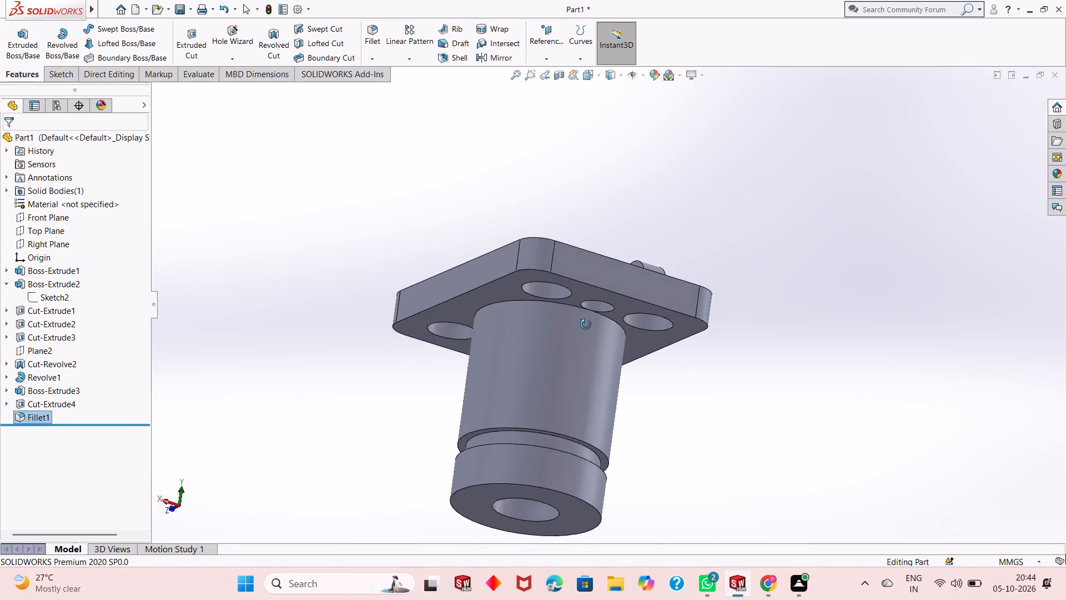
{"action": "middle_click_drag", "start_coordinate": [586, 324], "coordinate": [591, 408]}
{"action": "scroll", "coordinate": [595, 296], "scroll_direction": "up", "scroll_amount": 1}
{"action": "middle_click_drag", "start_coordinate": [586, 279], "coordinate": [595, 284]}
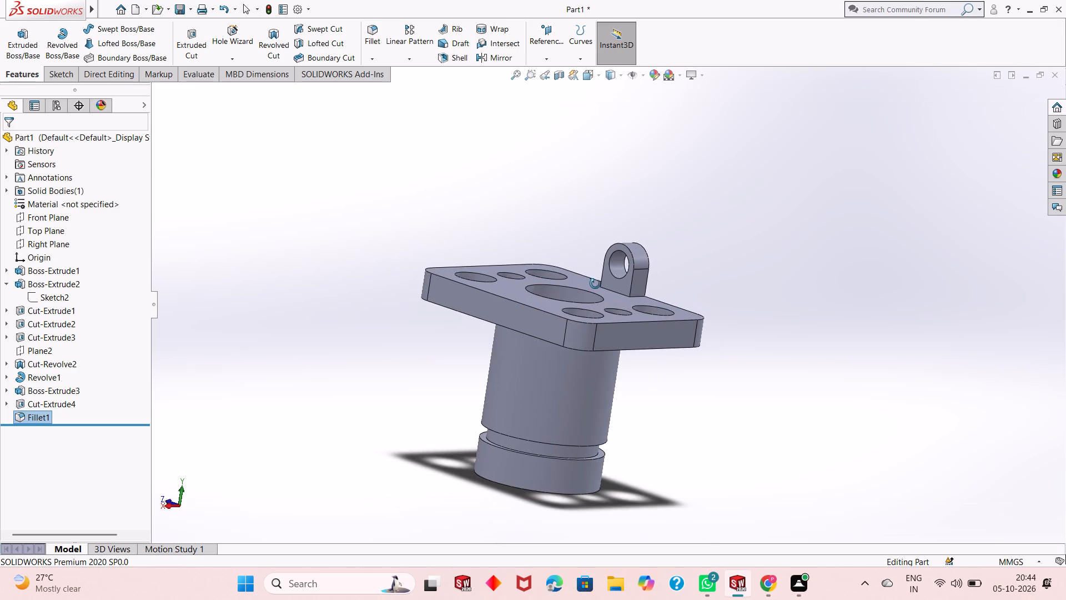
{"action": "middle_click_drag", "start_coordinate": [595, 284], "coordinate": [595, 381]}
{"action": "scroll", "coordinate": [596, 354], "scroll_direction": "down", "scroll_amount": 2}
{"action": "middle_click_drag", "start_coordinate": [596, 353], "coordinate": [596, 407]}
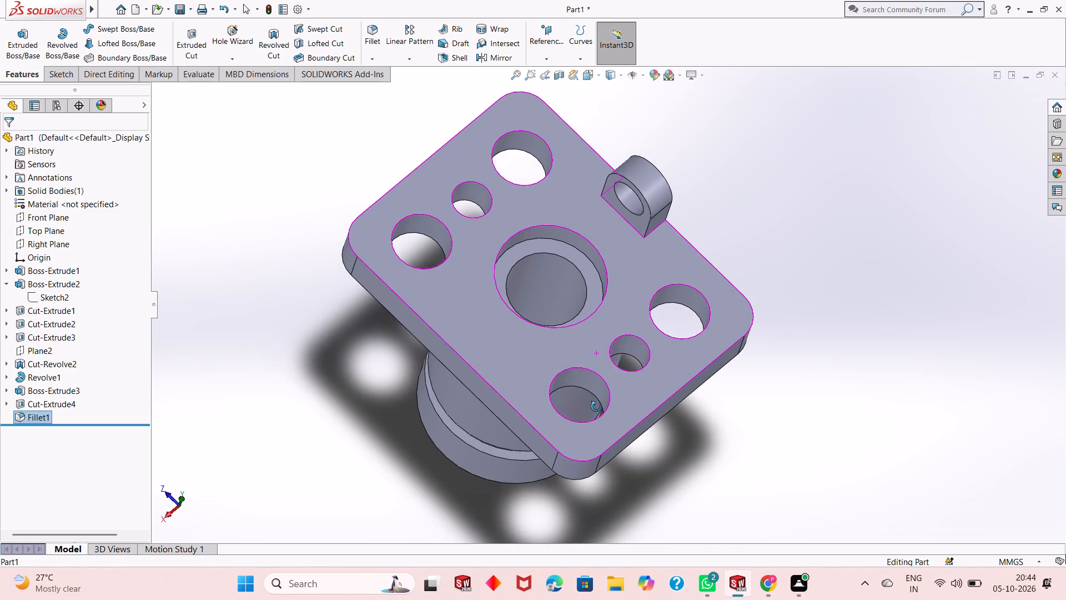
{"action": "middle_click_drag", "start_coordinate": [596, 407], "coordinate": [584, 271]}
{"action": "scroll", "coordinate": [584, 294], "scroll_direction": "up", "scroll_amount": 1}
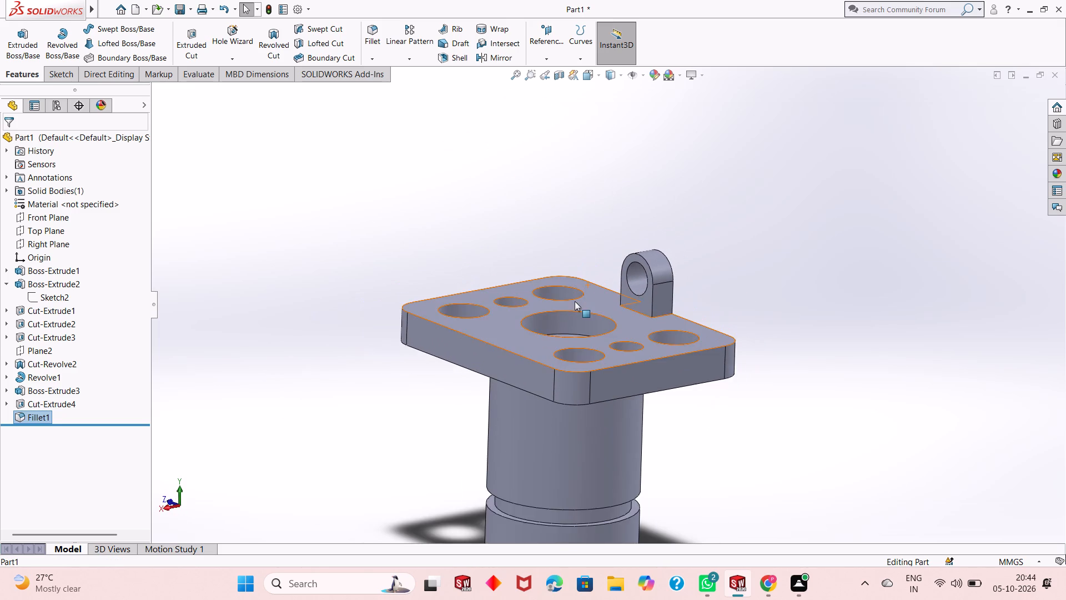
{"action": "scroll", "coordinate": [574, 302], "scroll_direction": "up", "scroll_amount": 1}
{"action": "key", "text": "Escape"}
{"action": "scroll", "coordinate": [600, 351], "scroll_direction": "up", "scroll_amount": 1}
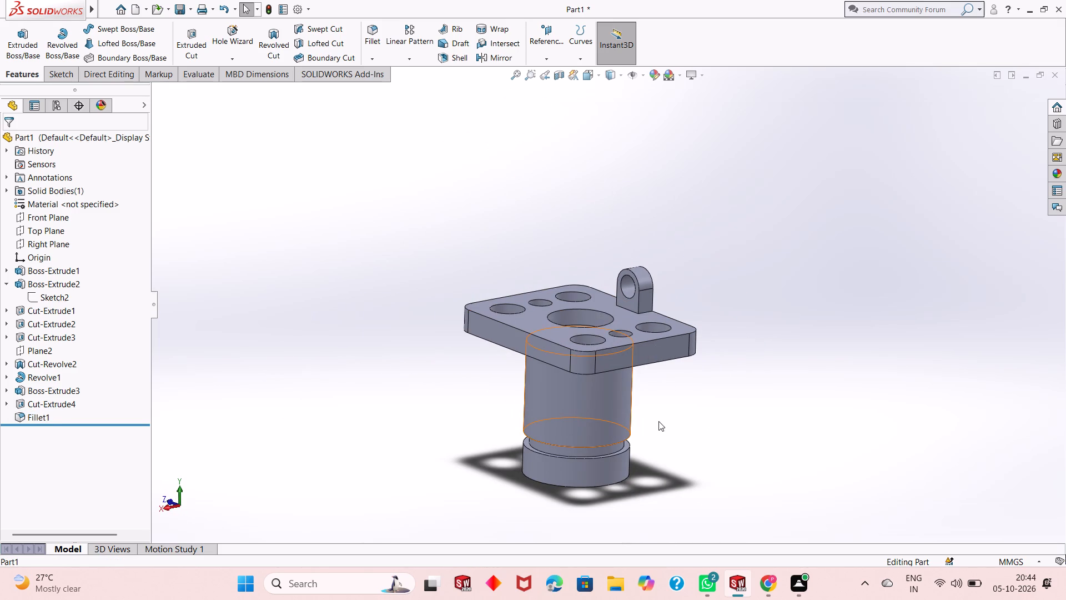
{"action": "middle_click_drag", "start_coordinate": [666, 411], "coordinate": [667, 333]}
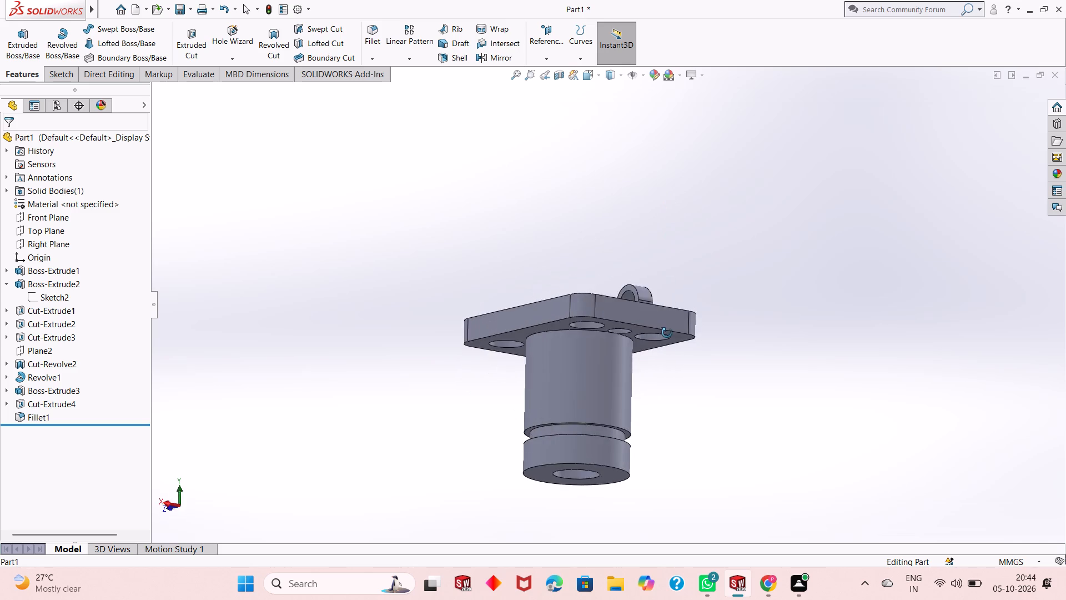
{"action": "middle_click_drag", "start_coordinate": [667, 333], "coordinate": [680, 480]}
{"action": "middle_click_drag", "start_coordinate": [607, 323], "coordinate": [610, 379]}
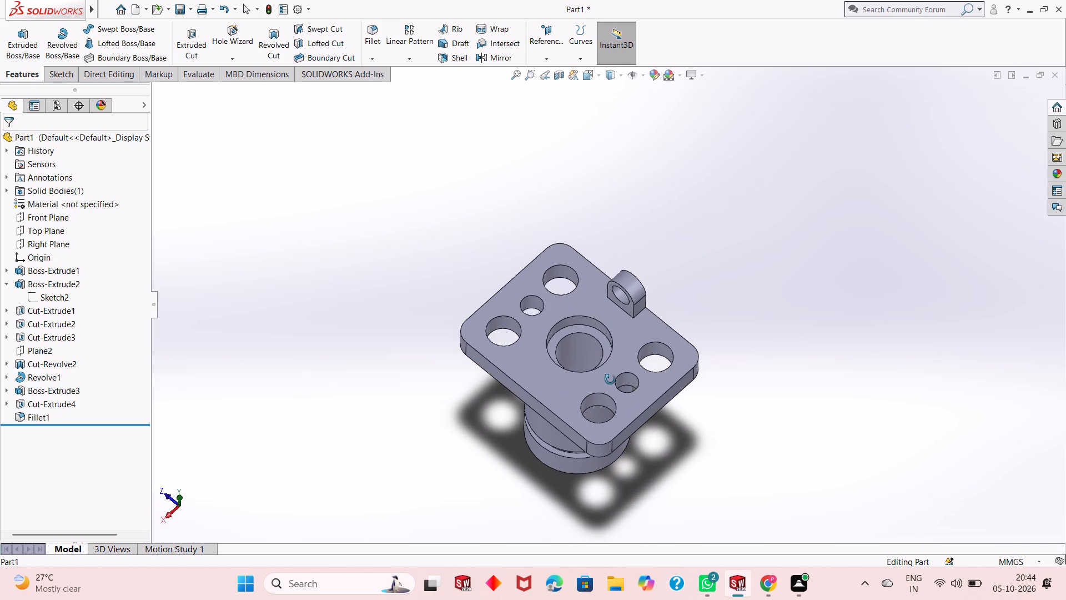
{"action": "middle_click_drag", "start_coordinate": [610, 379], "coordinate": [607, 380]}
{"action": "scroll", "coordinate": [600, 313], "scroll_direction": "up", "scroll_amount": 1}
{"action": "middle_click_drag", "start_coordinate": [657, 273], "coordinate": [653, 342]}
{"action": "scroll", "coordinate": [594, 366], "scroll_direction": "down", "scroll_amount": 5}
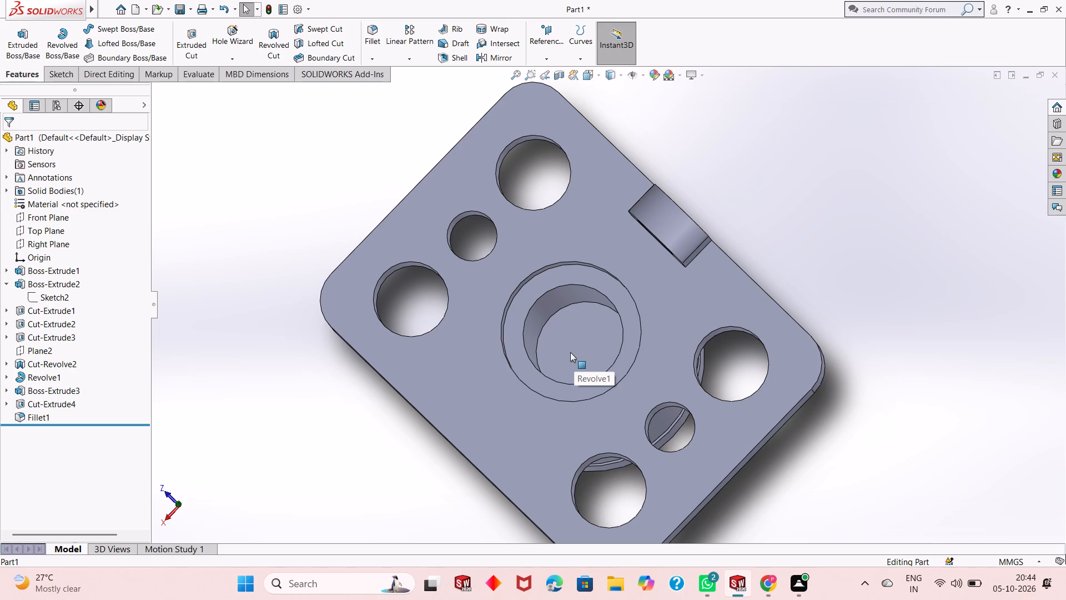
{"action": "scroll", "coordinate": [604, 312], "scroll_direction": "up", "scroll_amount": 2}
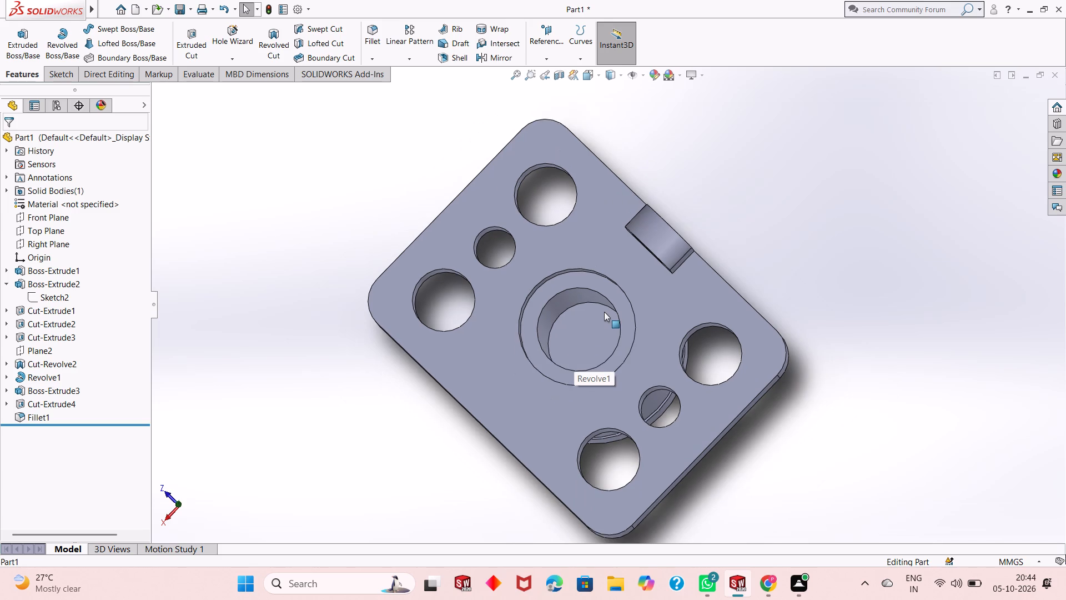
{"action": "middle_click_drag", "start_coordinate": [769, 299], "coordinate": [790, 321]}
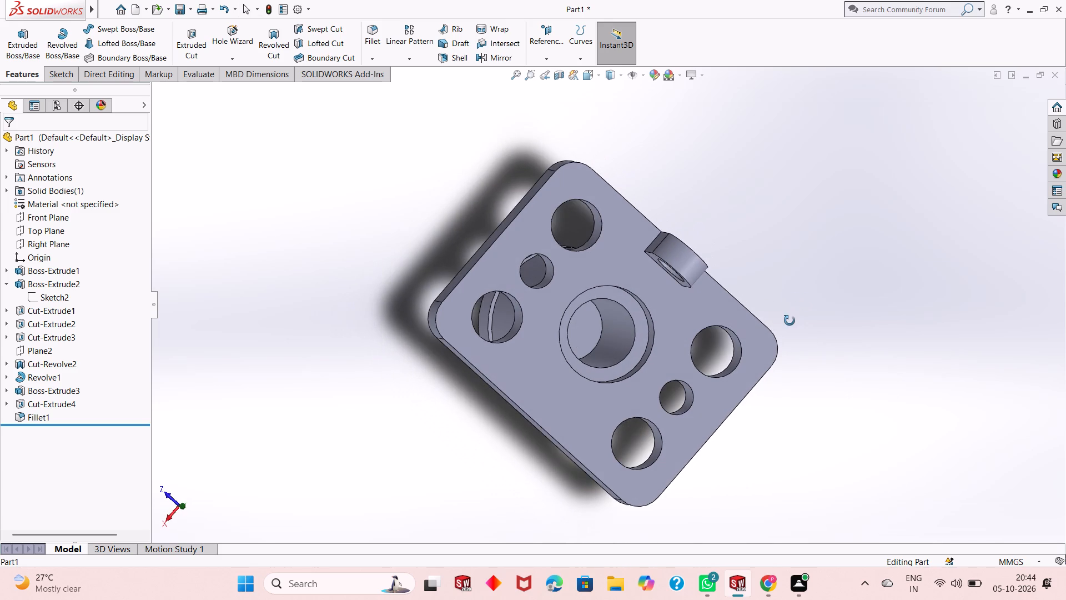
{"action": "middle_click_drag", "start_coordinate": [790, 321], "coordinate": [797, 197]}
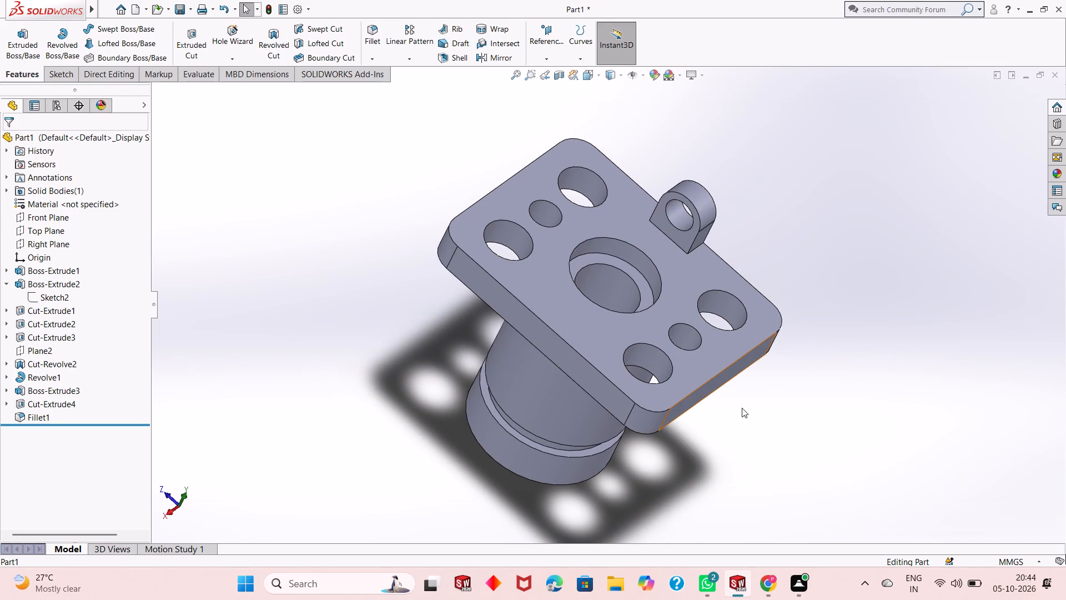
Sketch a circle about 40 mm in diameter, centred on the origin and matching the bore edge, on the face inside the cylinder's lower bore.
{"action": "middle_click_drag", "start_coordinate": [738, 409], "coordinate": [733, 229]}
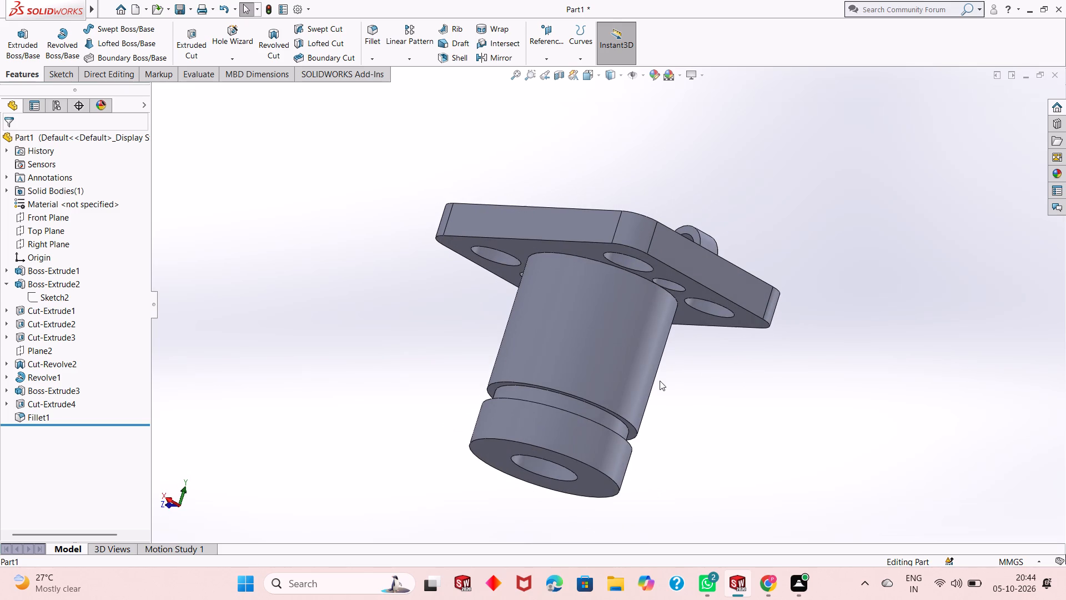
{"action": "middle_click_drag", "start_coordinate": [661, 379], "coordinate": [718, 218]}
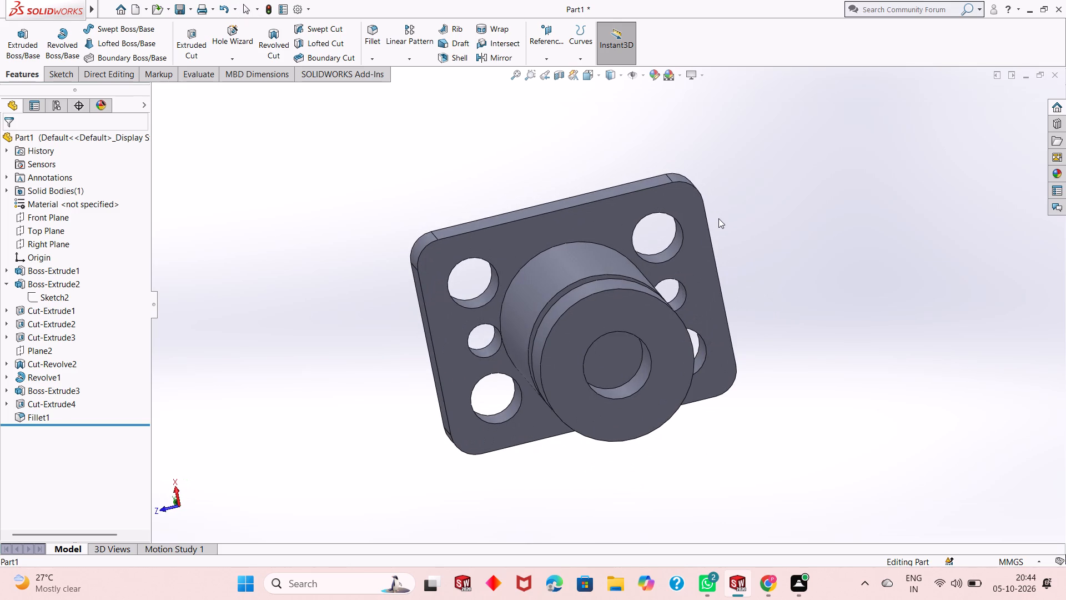
{"action": "middle_click_drag", "start_coordinate": [728, 266], "coordinate": [737, 164]}
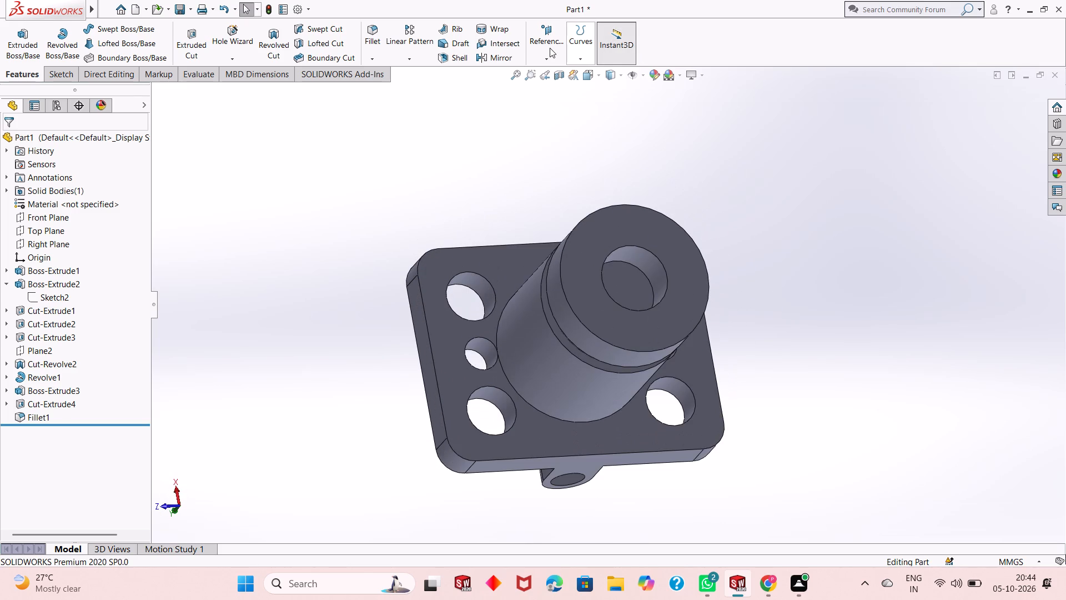
{"action": "middle_click_drag", "start_coordinate": [758, 246], "coordinate": [739, 283]}
{"action": "left_click", "coordinate": [604, 300]}
{"action": "left_click", "coordinate": [649, 273]}
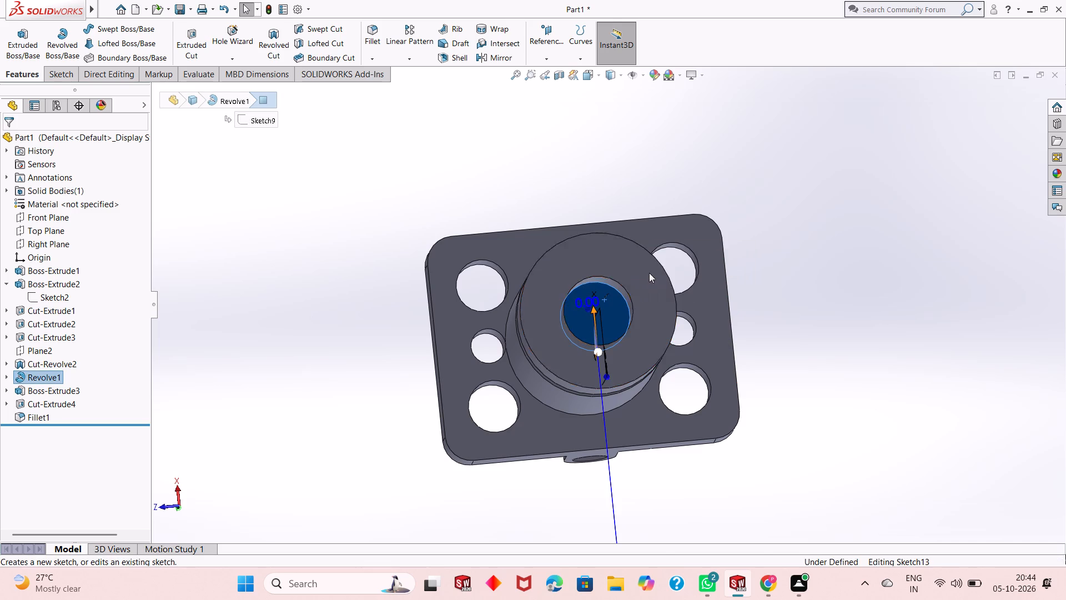
{"action": "key", "text": "ctrl+8"}
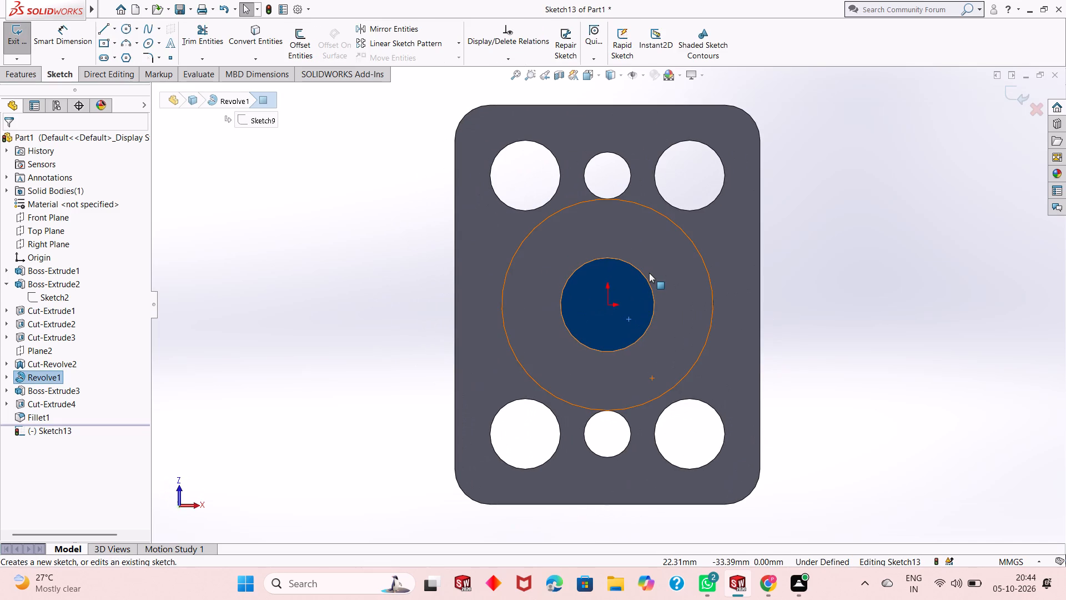
{"action": "key", "text": "Escape"}
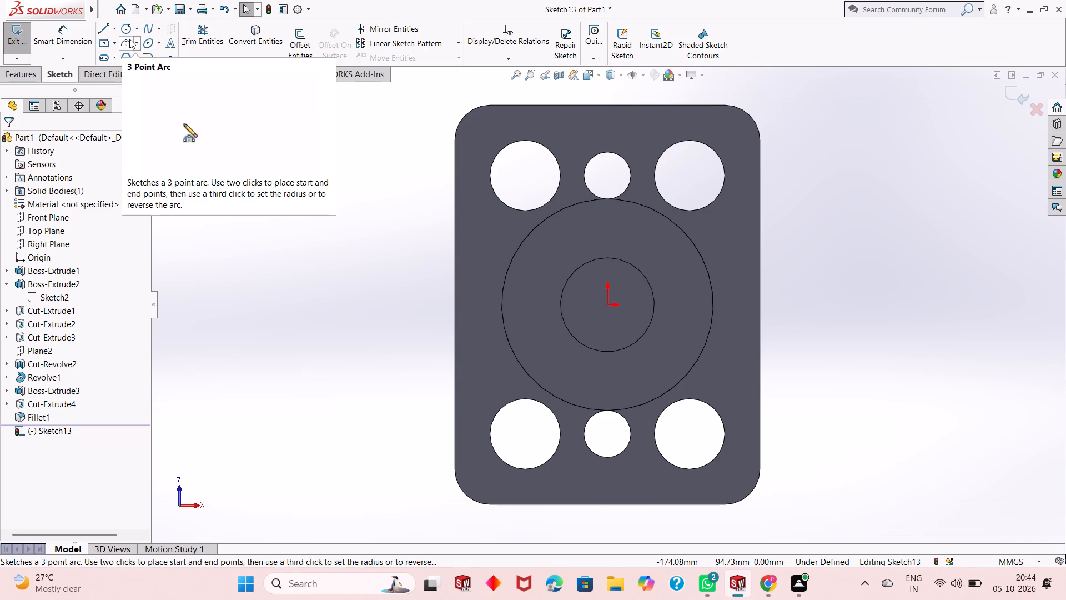
{"action": "left_click", "coordinate": [123, 32]}
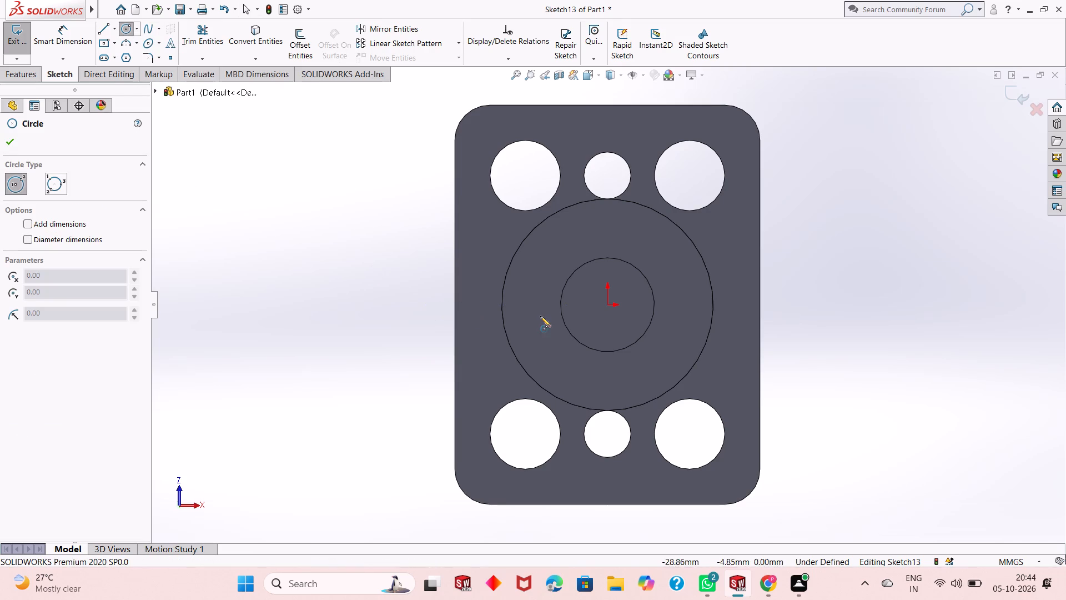
{"action": "left_click", "coordinate": [610, 303]}
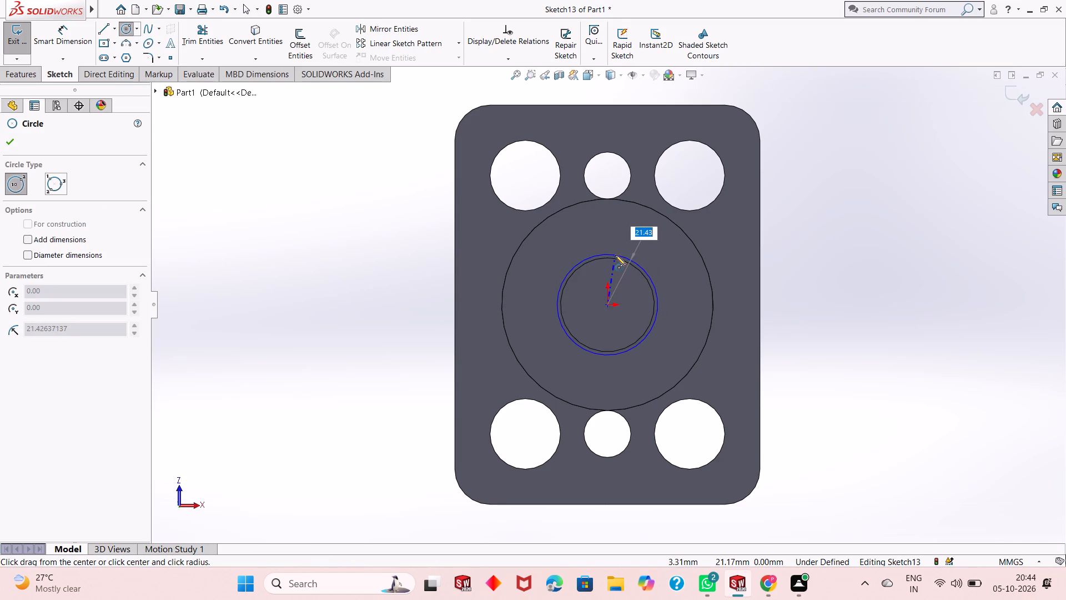
{"action": "left_click", "coordinate": [613, 260]}
{"action": "key", "text": "Escape"}
{"action": "key", "text": "Escape"}
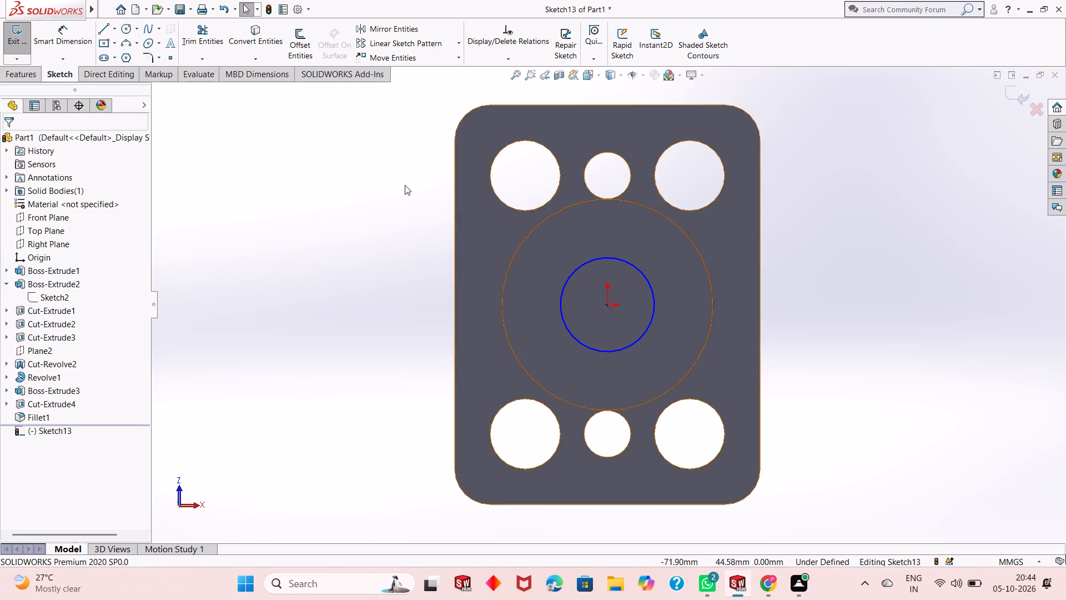
Dimension the bore circle's diameter as 40 mm.
{"action": "left_click", "coordinate": [60, 43]}
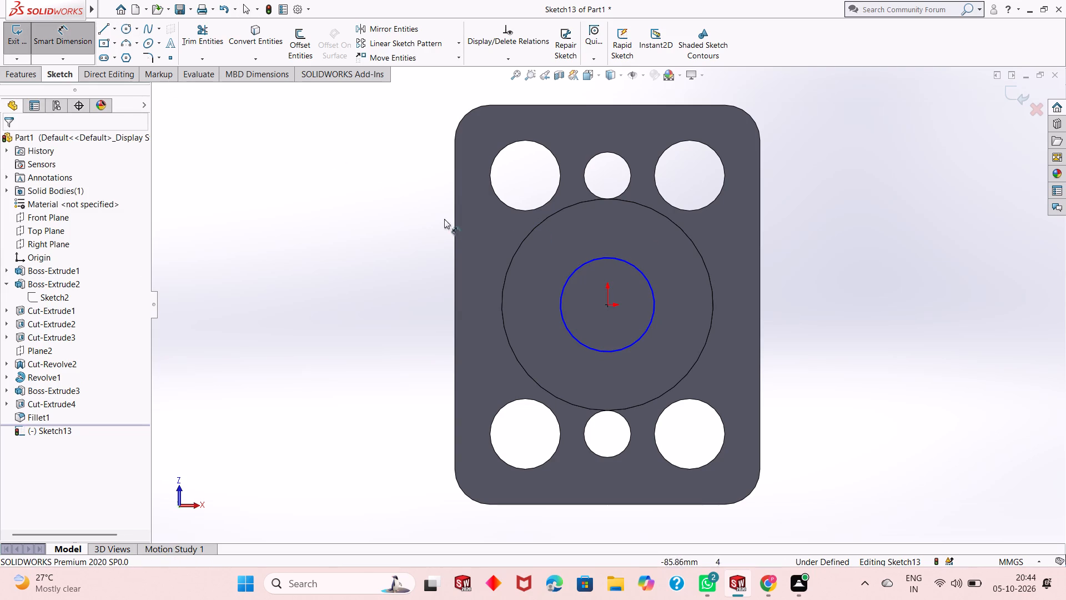
{"action": "left_click", "coordinate": [587, 349]}
{"action": "left_click", "coordinate": [319, 356]}
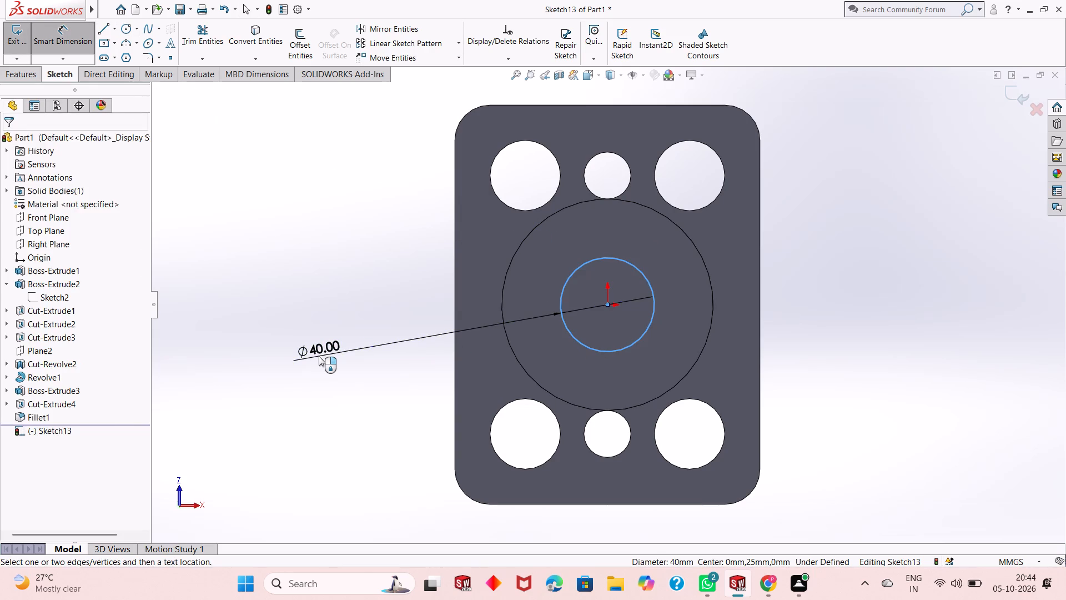
{"action": "key", "text": "Return"}
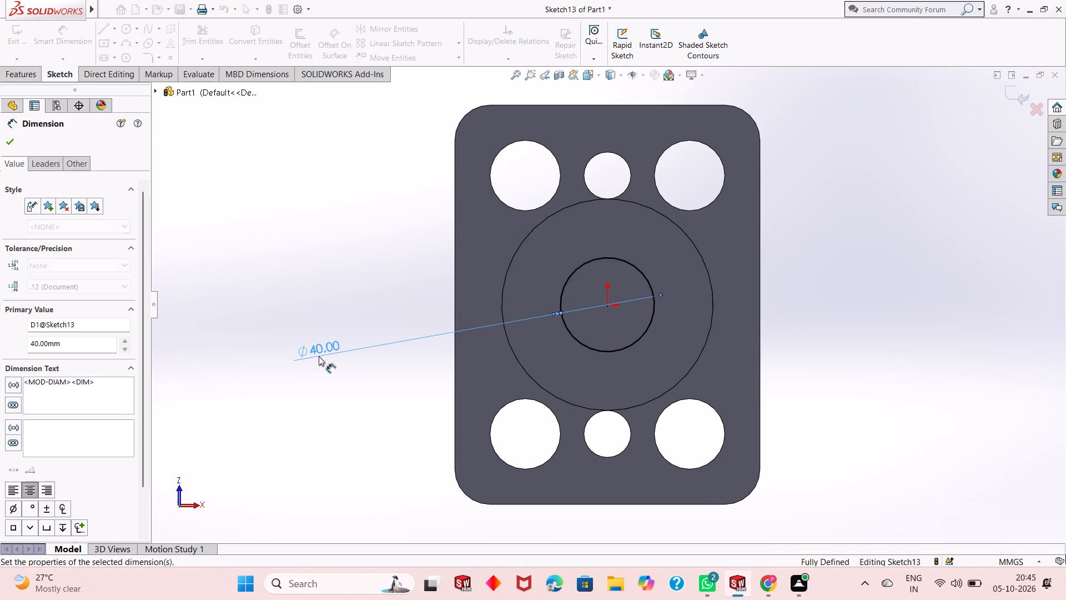
{"action": "key", "text": "Escape"}
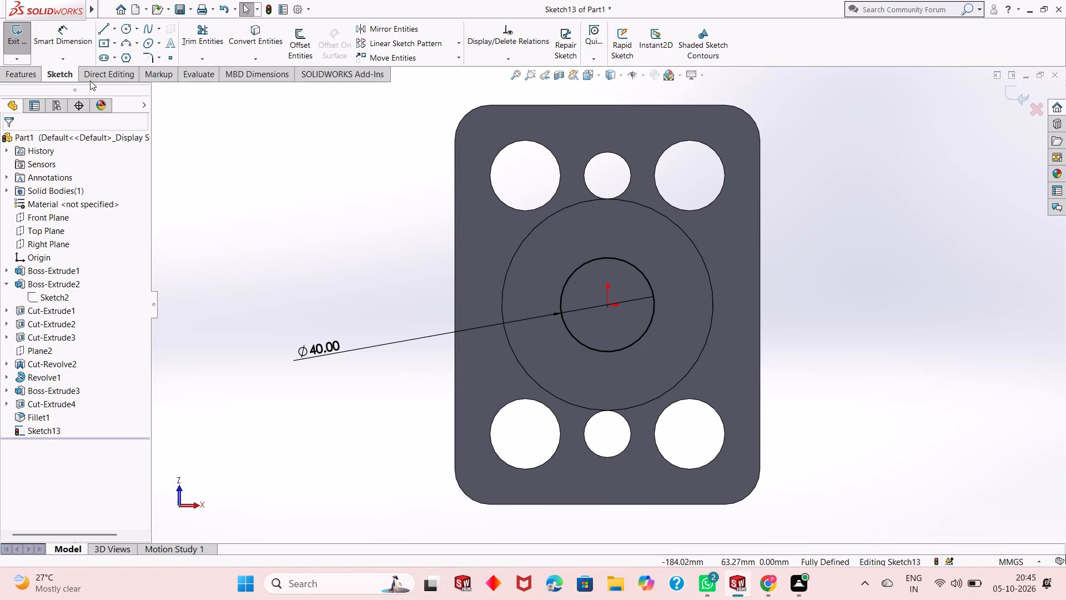
Cut-extrude the 40 mm circle 15 mm blind from the sketch plane inside the cylinder's bore.
{"action": "left_click", "coordinate": [16, 76]}
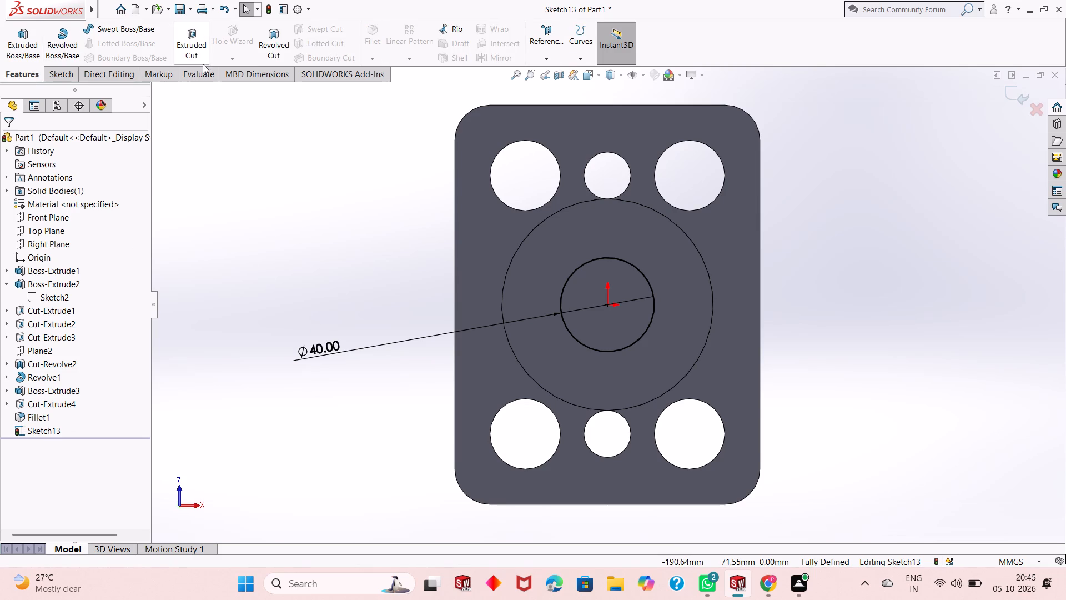
{"action": "left_click", "coordinate": [191, 58]}
{"action": "middle_click_drag", "start_coordinate": [362, 290], "coordinate": [371, 304]}
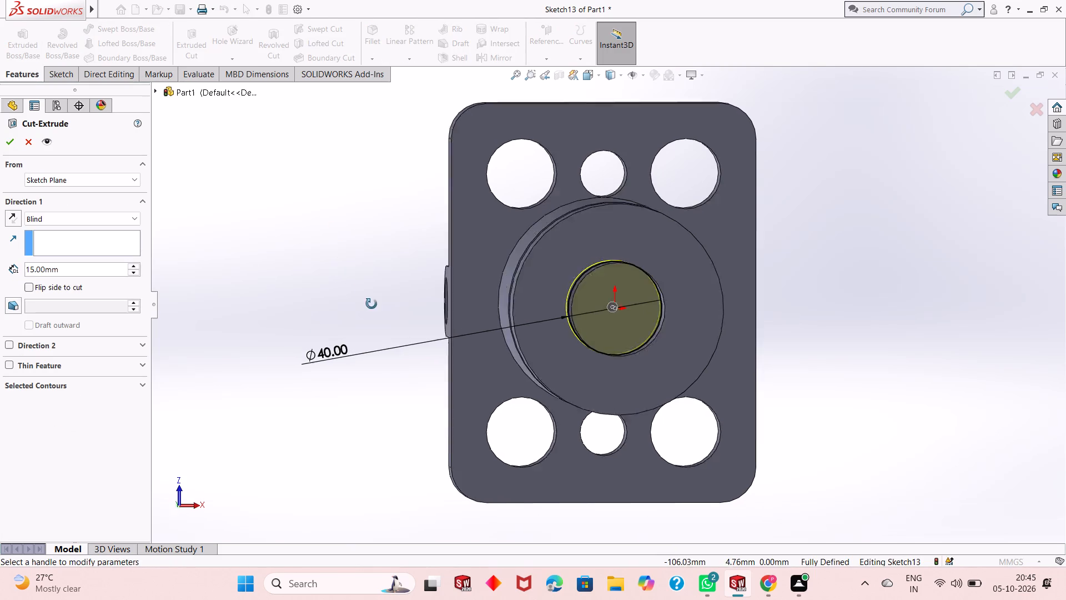
{"action": "middle_click_drag", "start_coordinate": [371, 304], "coordinate": [384, 332]}
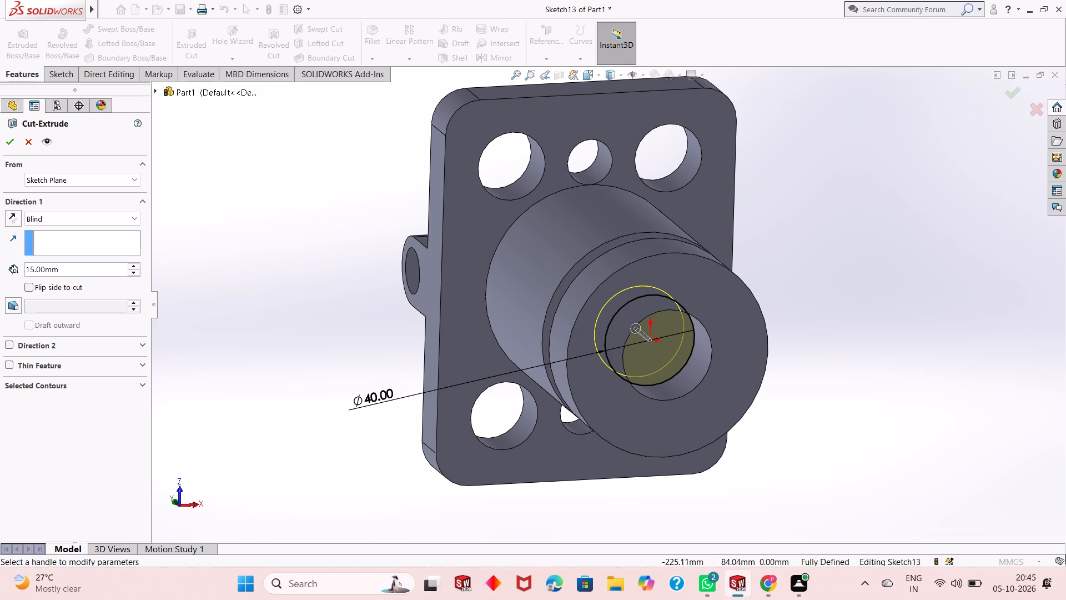
{"action": "left_click", "coordinate": [8, 142]}
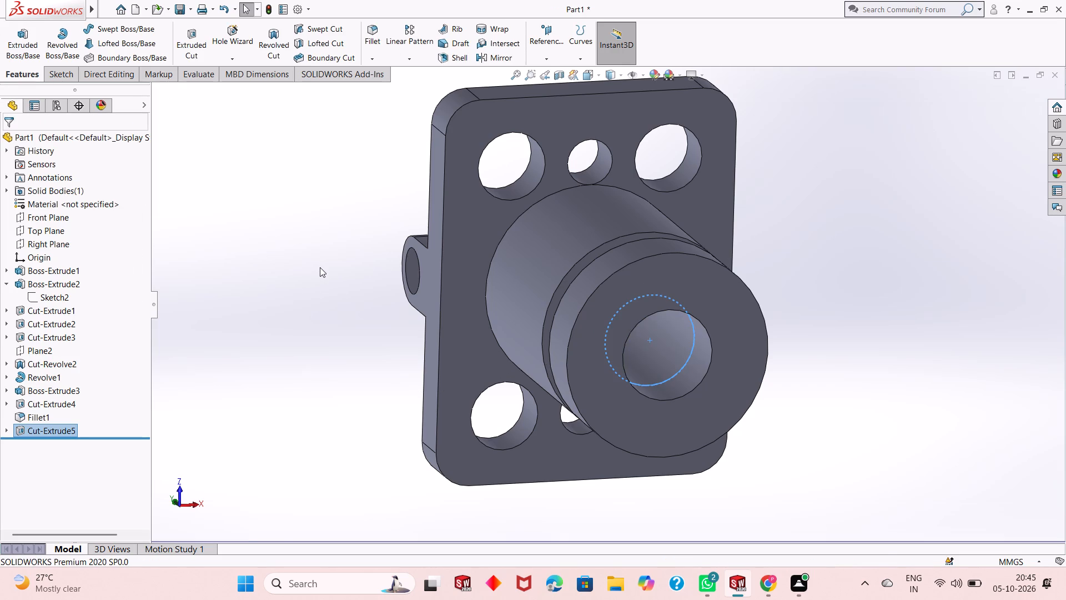
Examine the part from above, below and the sides, checking the central bore, plate holes, lug and grooved cylinder.
{"action": "middle_click_drag", "start_coordinate": [321, 263], "coordinate": [449, 254]}
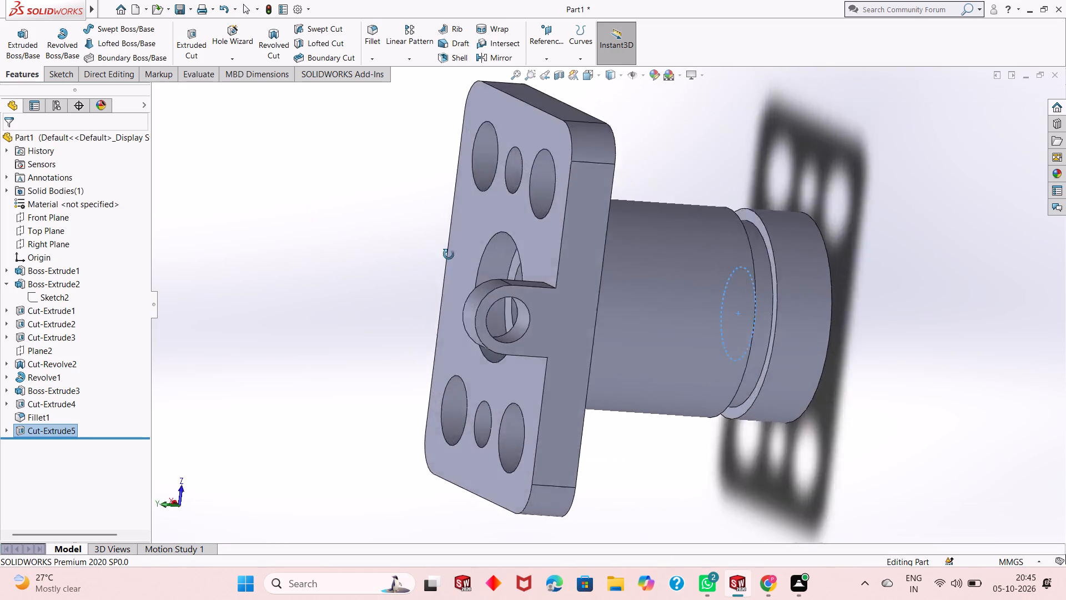
{"action": "middle_click_drag", "start_coordinate": [449, 254], "coordinate": [543, 234]}
{"action": "key", "text": "Escape"}
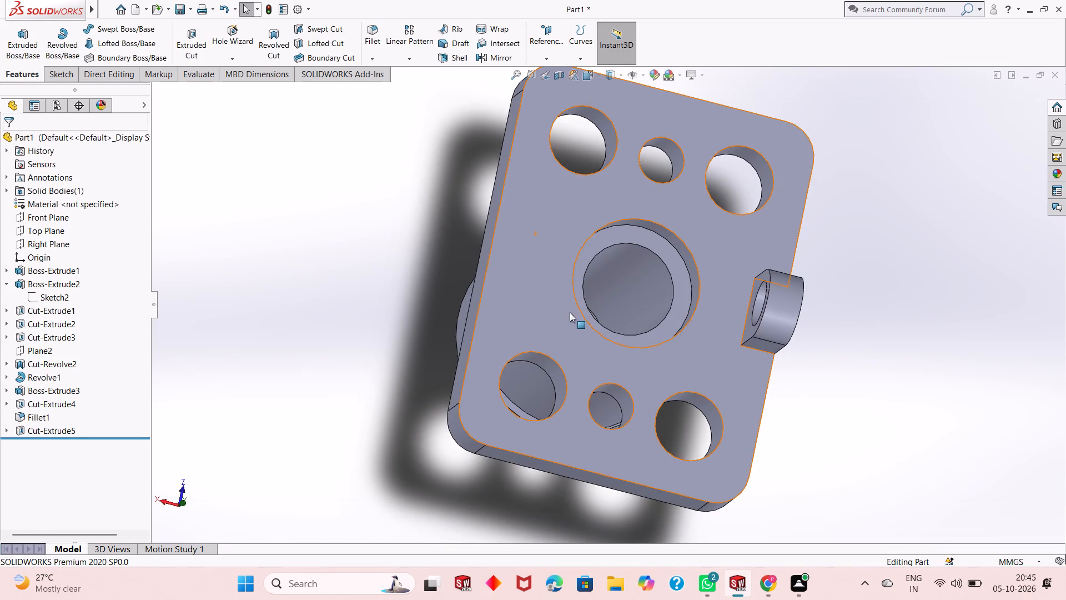
{"action": "middle_click_drag", "start_coordinate": [589, 321], "coordinate": [576, 292]}
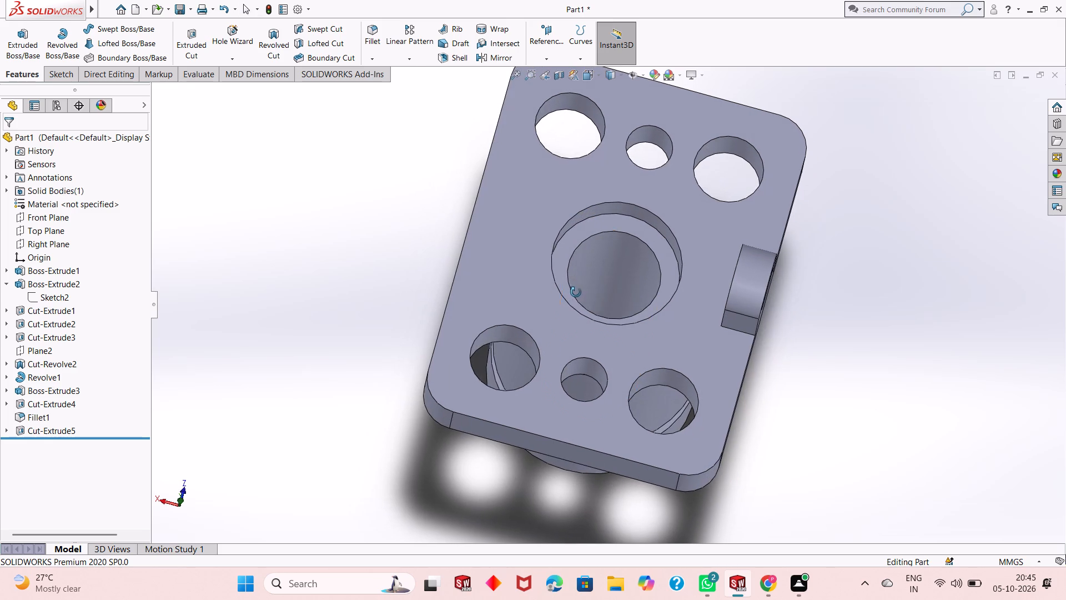
{"action": "scroll", "coordinate": [569, 304], "scroll_direction": "up", "scroll_amount": 2}
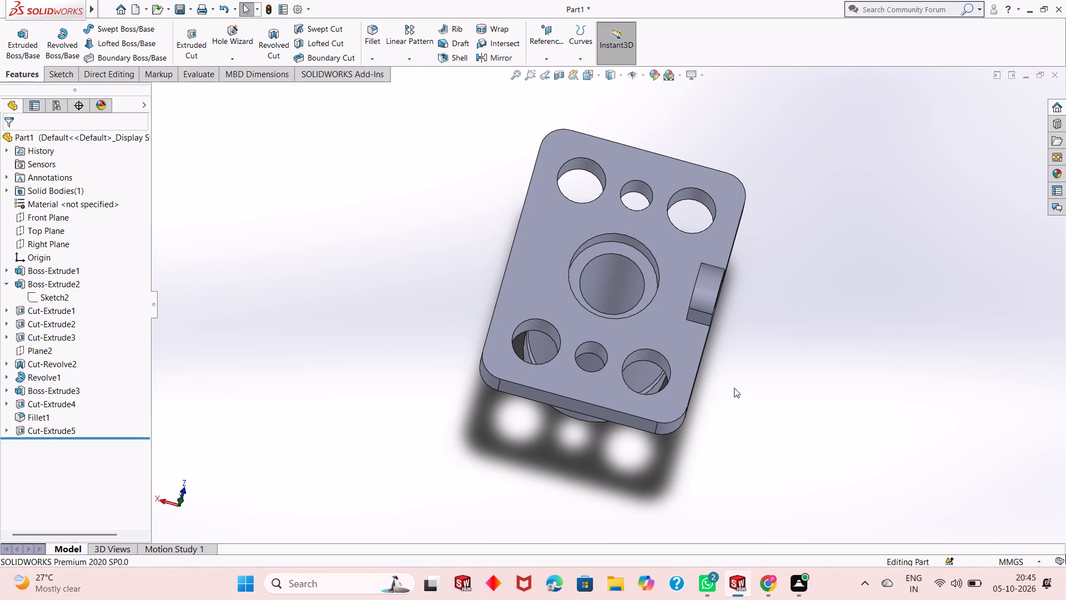
{"action": "middle_click_drag", "start_coordinate": [735, 392], "coordinate": [742, 241]}
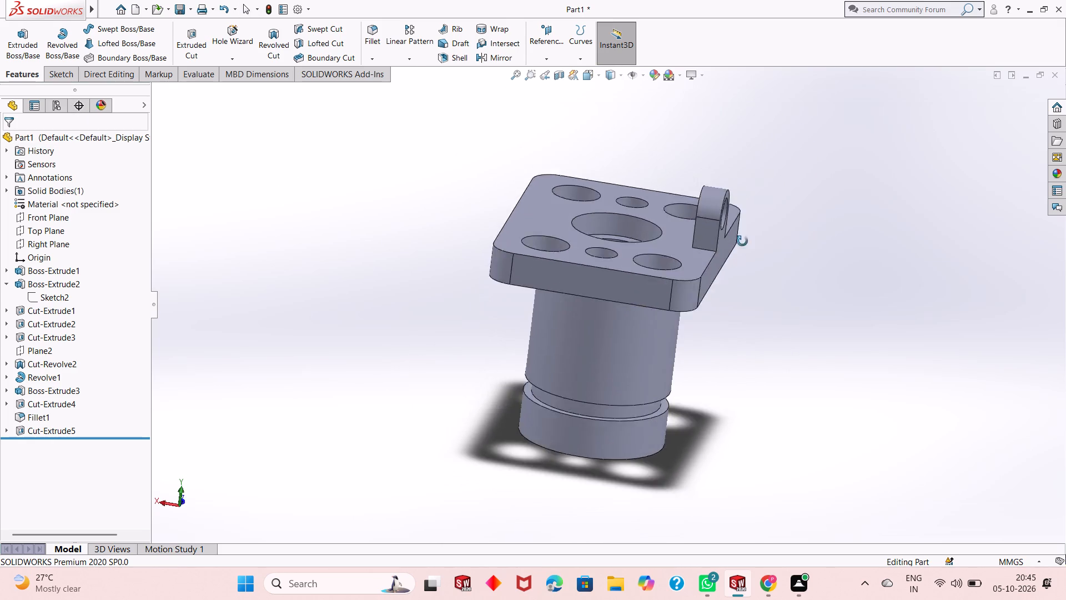
{"action": "middle_click_drag", "start_coordinate": [742, 241], "coordinate": [800, 282]}
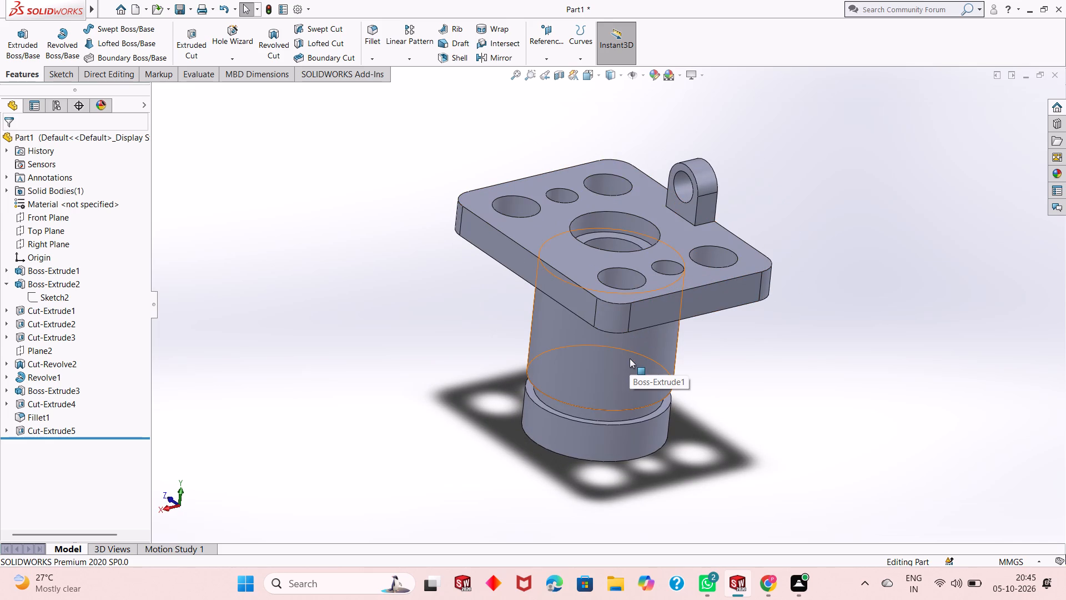
{"action": "middle_click_drag", "start_coordinate": [461, 406], "coordinate": [452, 394]}
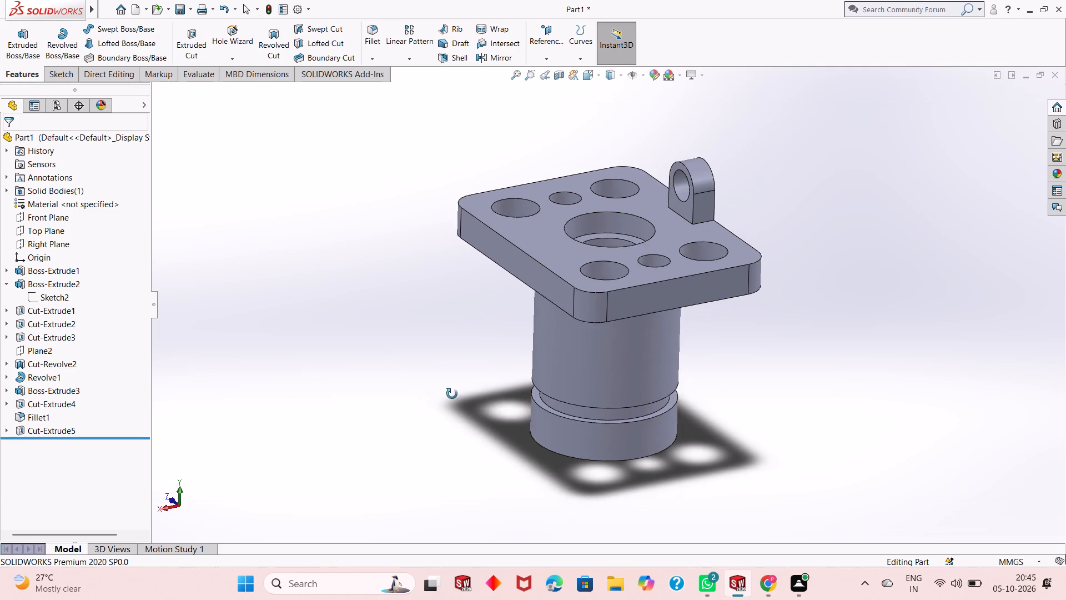
{"action": "middle_click_drag", "start_coordinate": [452, 394], "coordinate": [573, 283]}
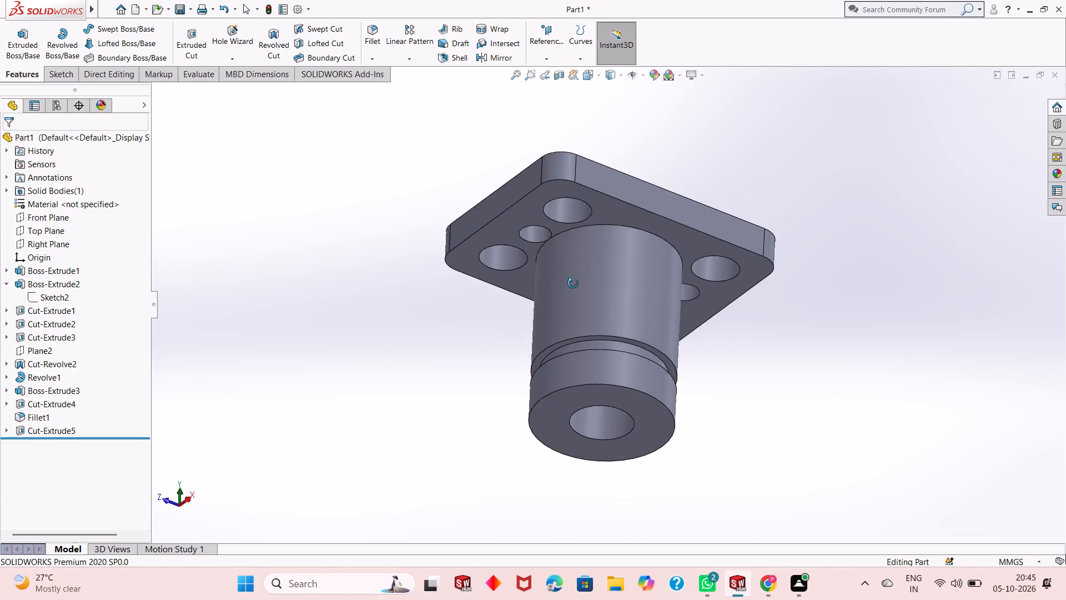
{"action": "middle_click_drag", "start_coordinate": [573, 283], "coordinate": [504, 391]}
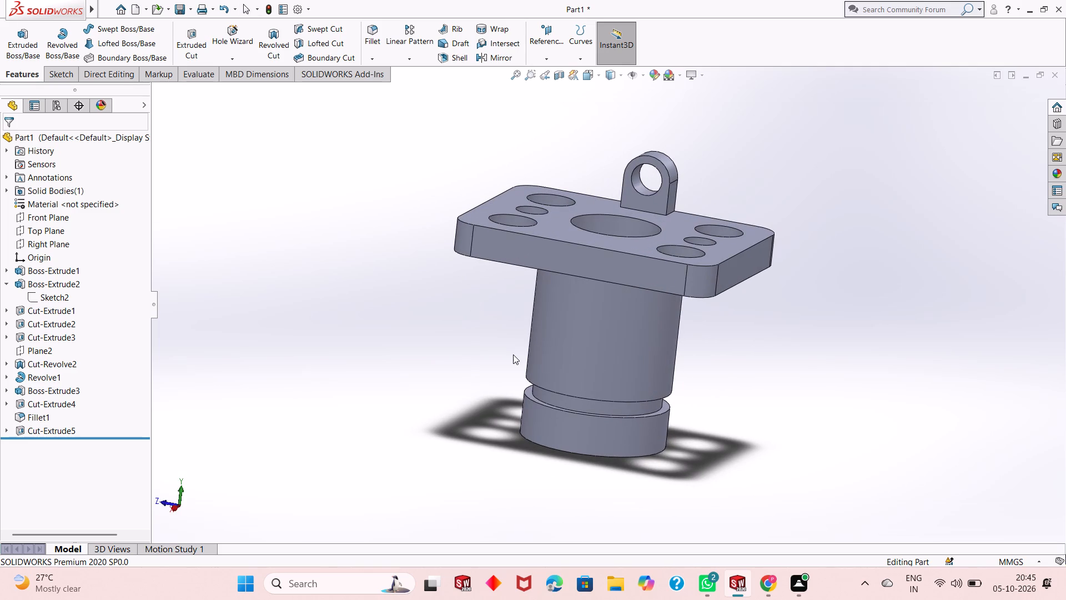
{"action": "middle_click_drag", "start_coordinate": [513, 355], "coordinate": [582, 484]}
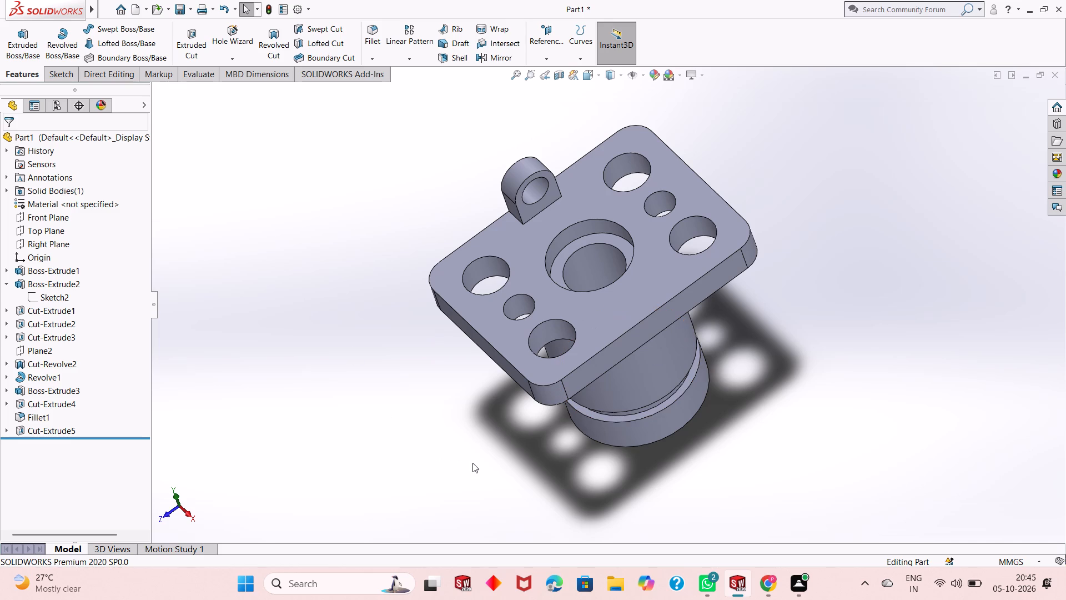
{"action": "middle_click_drag", "start_coordinate": [474, 464], "coordinate": [471, 425]}
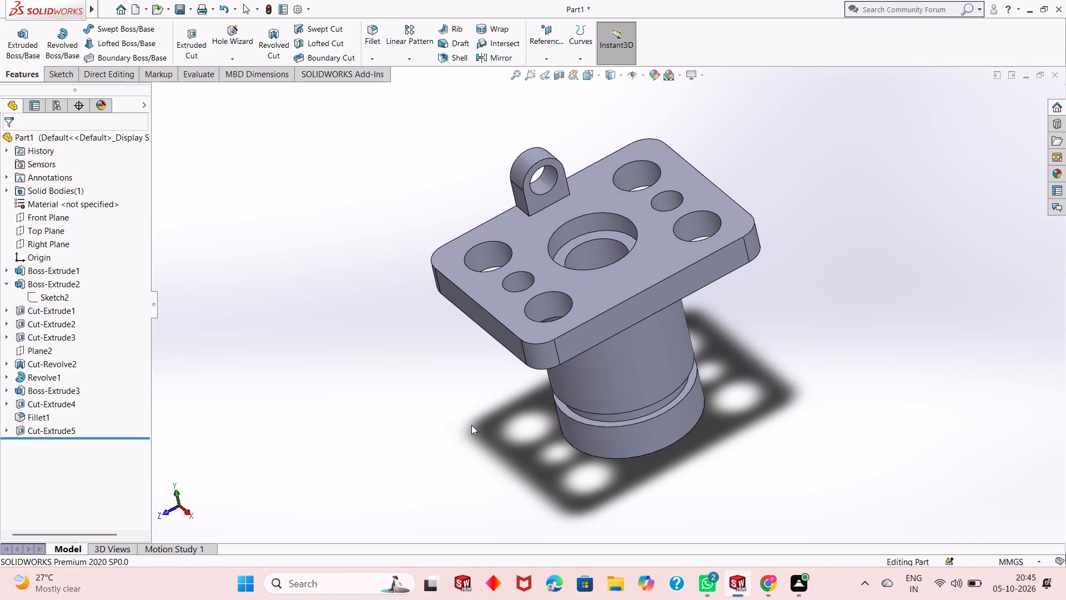
{"action": "middle_click_drag", "start_coordinate": [479, 423], "coordinate": [467, 381]}
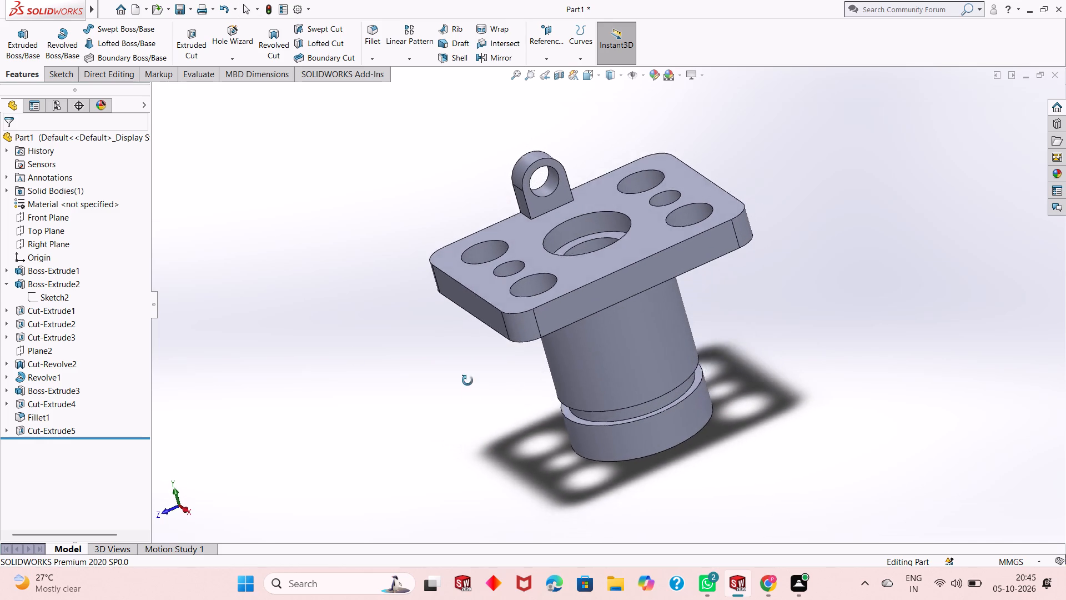
{"action": "middle_click_drag", "start_coordinate": [467, 381], "coordinate": [432, 397]}
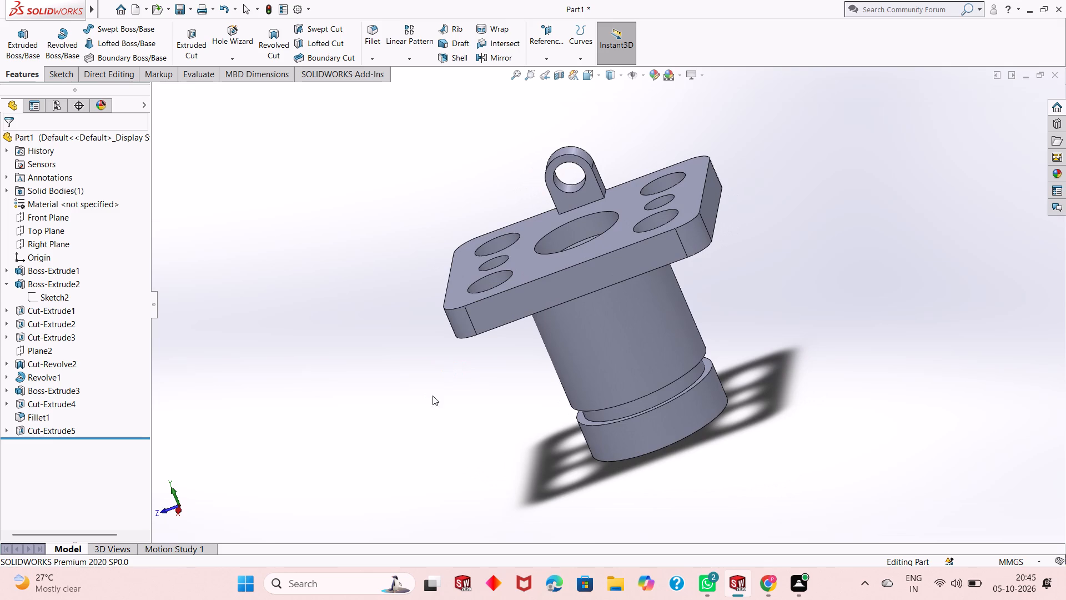
{"action": "scroll", "coordinate": [460, 371], "scroll_direction": "down", "scroll_amount": 2}
{"action": "scroll", "coordinate": [473, 372], "scroll_direction": "up", "scroll_amount": 3}
{"action": "scroll", "coordinate": [849, 233], "scroll_direction": "down", "scroll_amount": 1}
{"action": "middle_click_drag", "start_coordinate": [696, 314], "coordinate": [707, 341]}
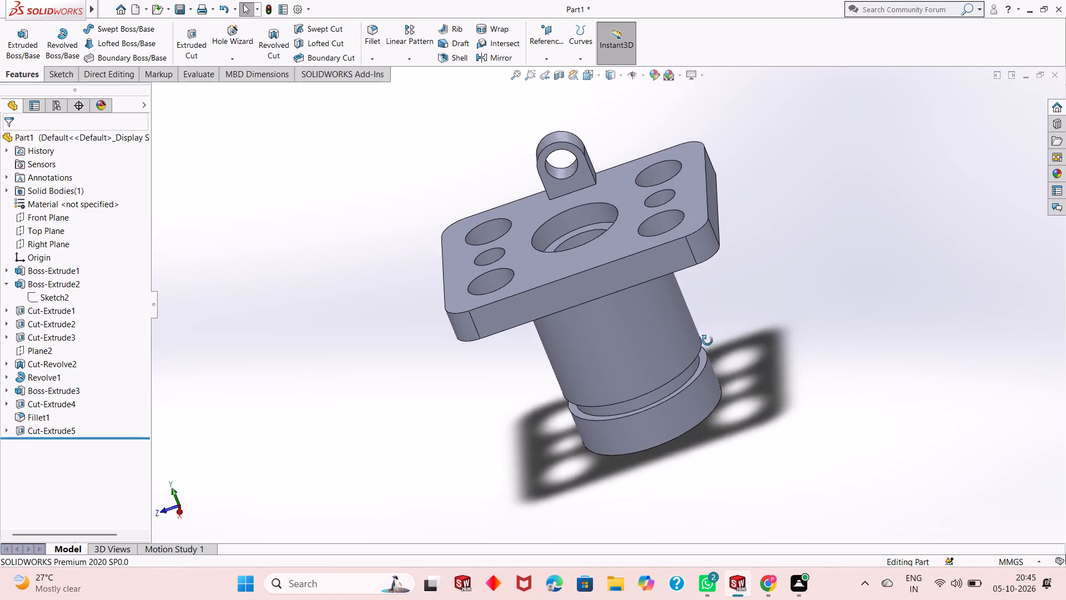
{"action": "middle_click_drag", "start_coordinate": [707, 341], "coordinate": [718, 377]}
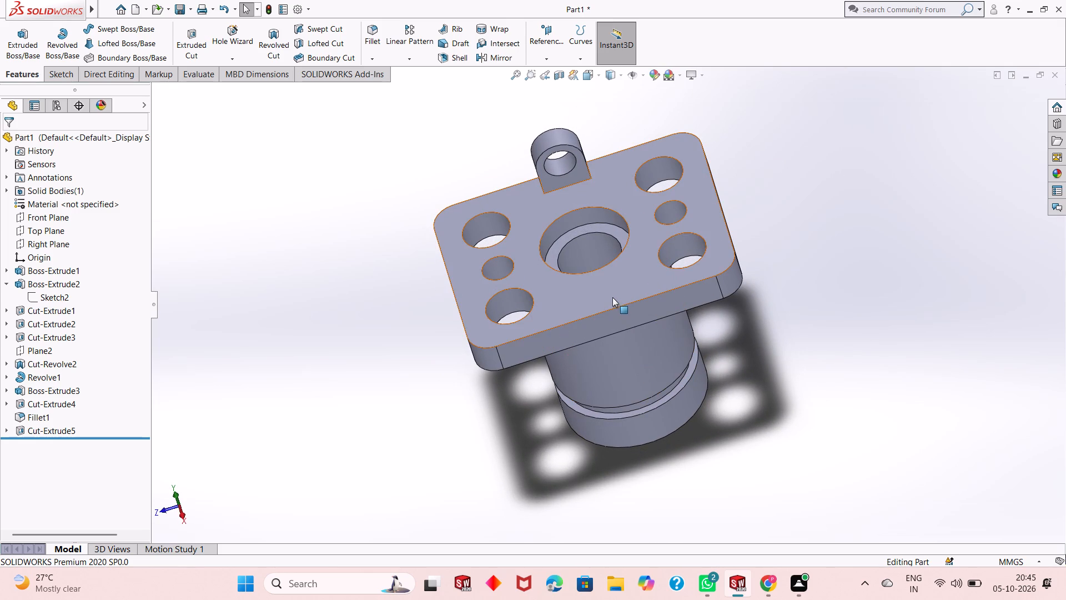
{"action": "scroll", "coordinate": [606, 343], "scroll_direction": "down", "scroll_amount": 2}
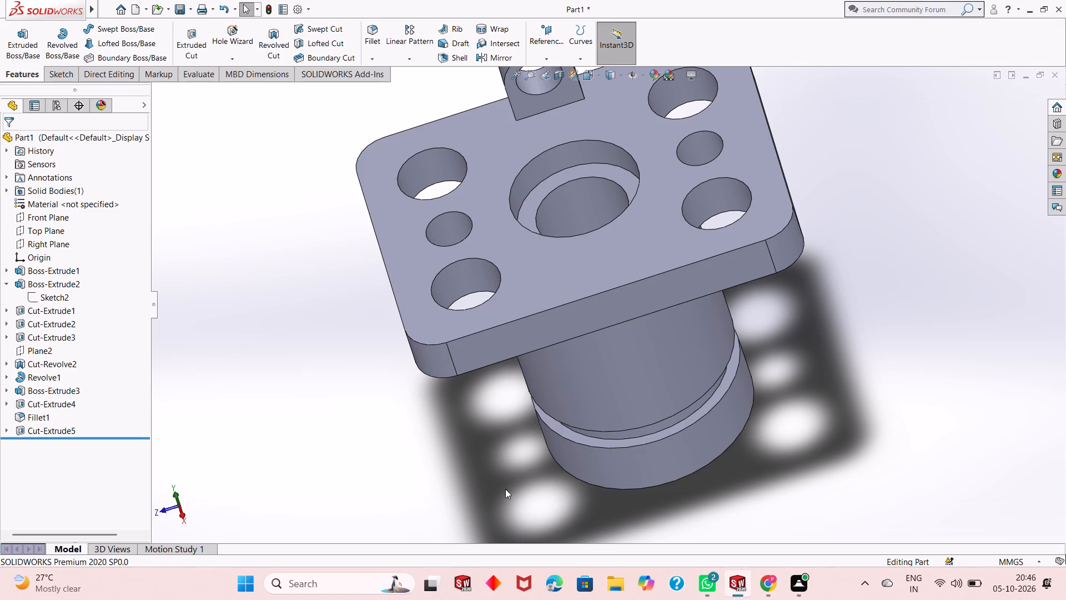
{"action": "middle_click_drag", "start_coordinate": [505, 489], "coordinate": [581, 169]}
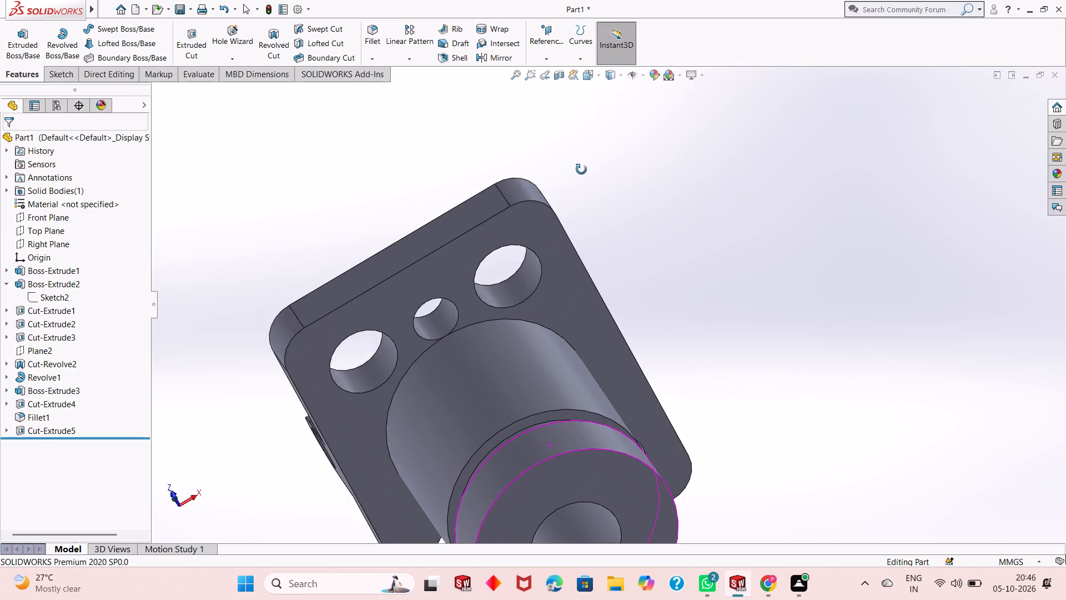
{"action": "middle_click_drag", "start_coordinate": [581, 169], "coordinate": [539, 452]}
{"action": "scroll", "coordinate": [553, 340], "scroll_direction": "up", "scroll_amount": 1}
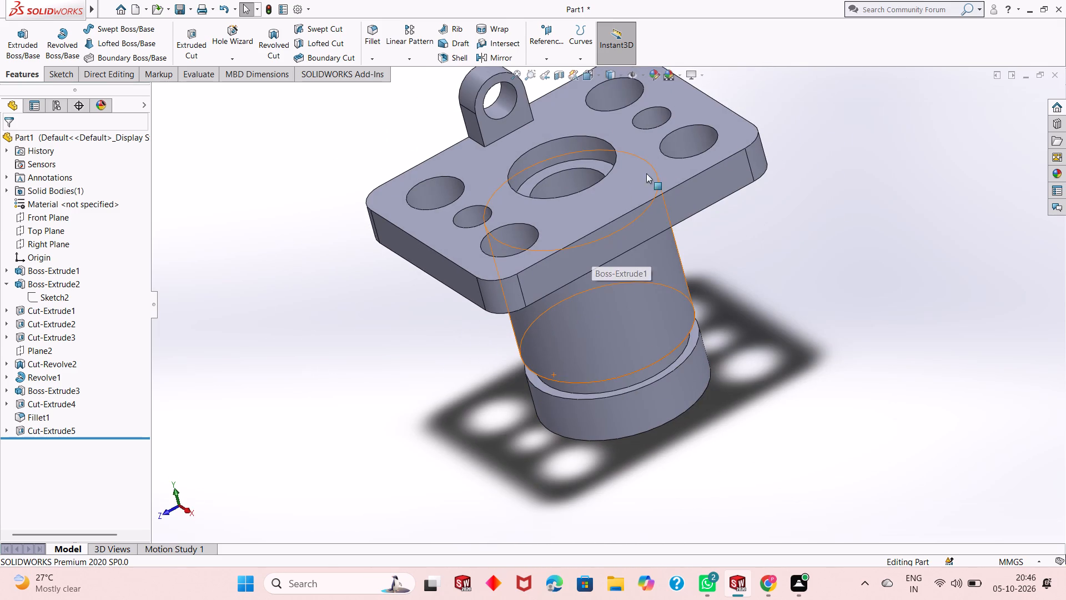
Examine the finished part from above, below and the sides, checking the plate holes, stepped bore, lug and cylinder groove.
{"action": "scroll", "coordinate": [613, 237], "scroll_direction": "up", "scroll_amount": 3}
{"action": "scroll", "coordinate": [680, 165], "scroll_direction": "down", "scroll_amount": 2}
{"action": "middle_click_drag", "start_coordinate": [678, 355], "coordinate": [594, 389]}
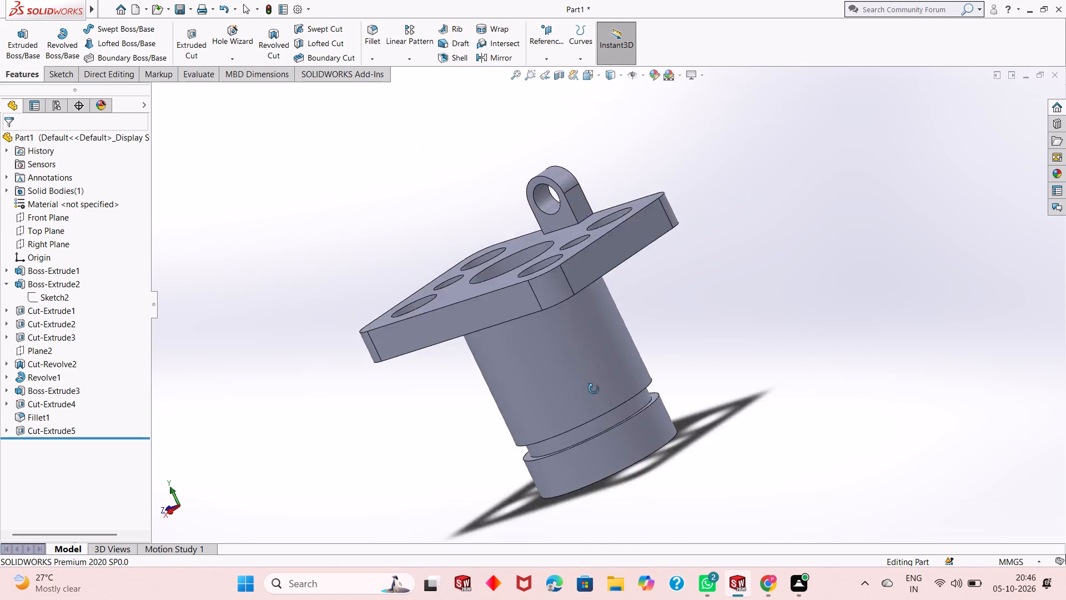
{"action": "middle_click_drag", "start_coordinate": [594, 389], "coordinate": [614, 446]}
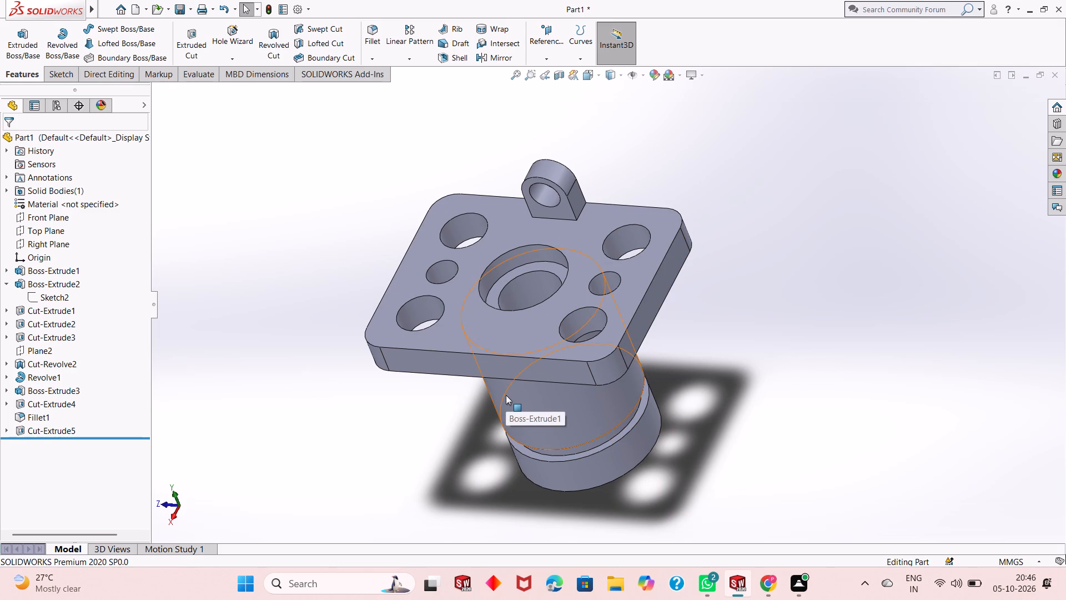
{"action": "middle_click_drag", "start_coordinate": [434, 429], "coordinate": [449, 432]}
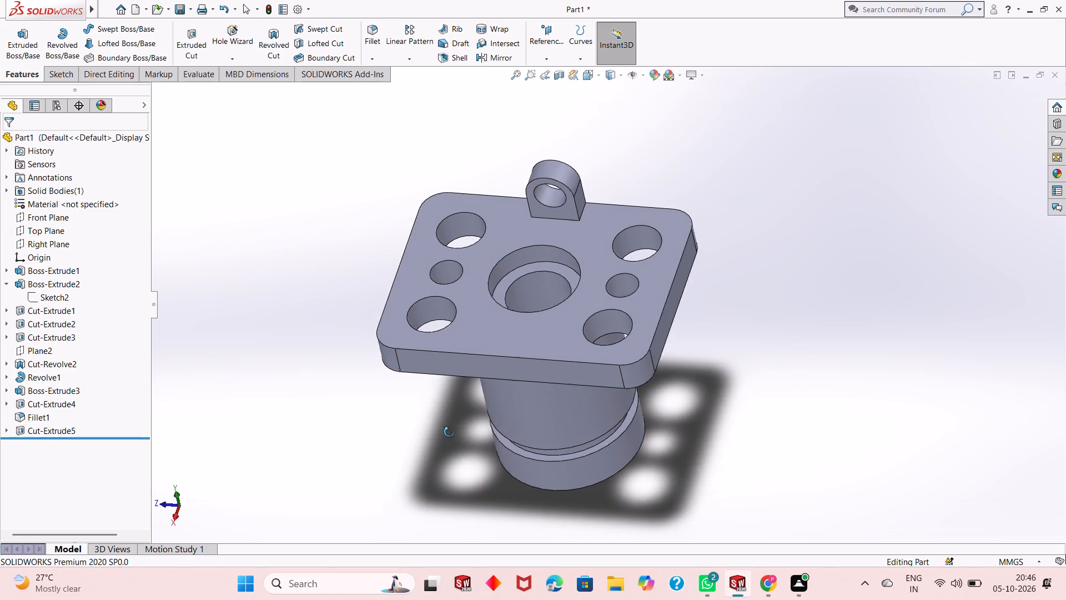
{"action": "middle_click_drag", "start_coordinate": [449, 432], "coordinate": [441, 358]}
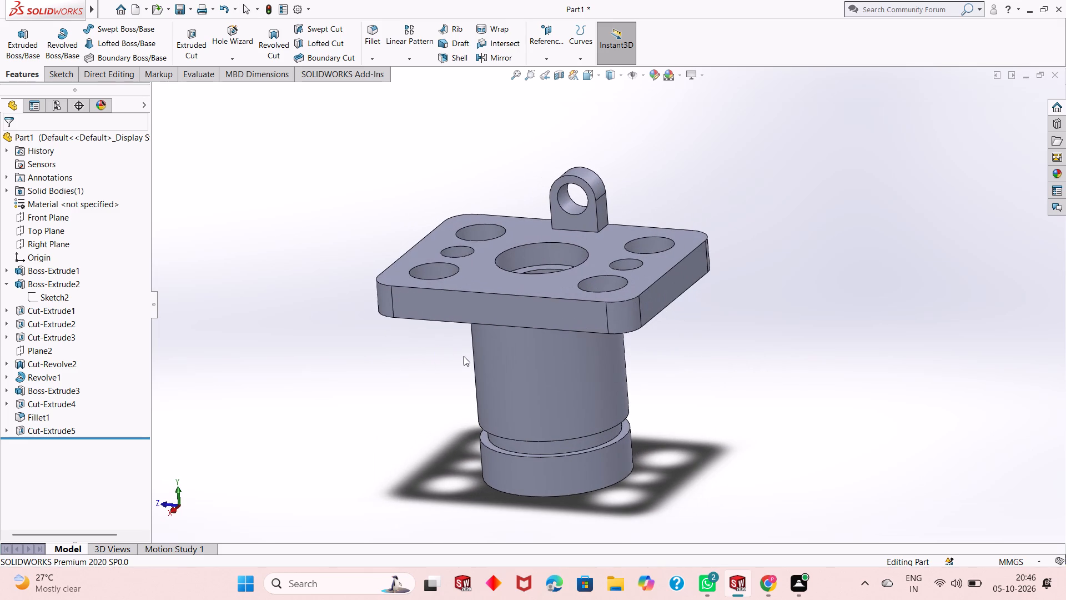
{"action": "middle_click_drag", "start_coordinate": [464, 357], "coordinate": [443, 401]}
{"action": "middle_click_drag", "start_coordinate": [446, 360], "coordinate": [443, 366]}
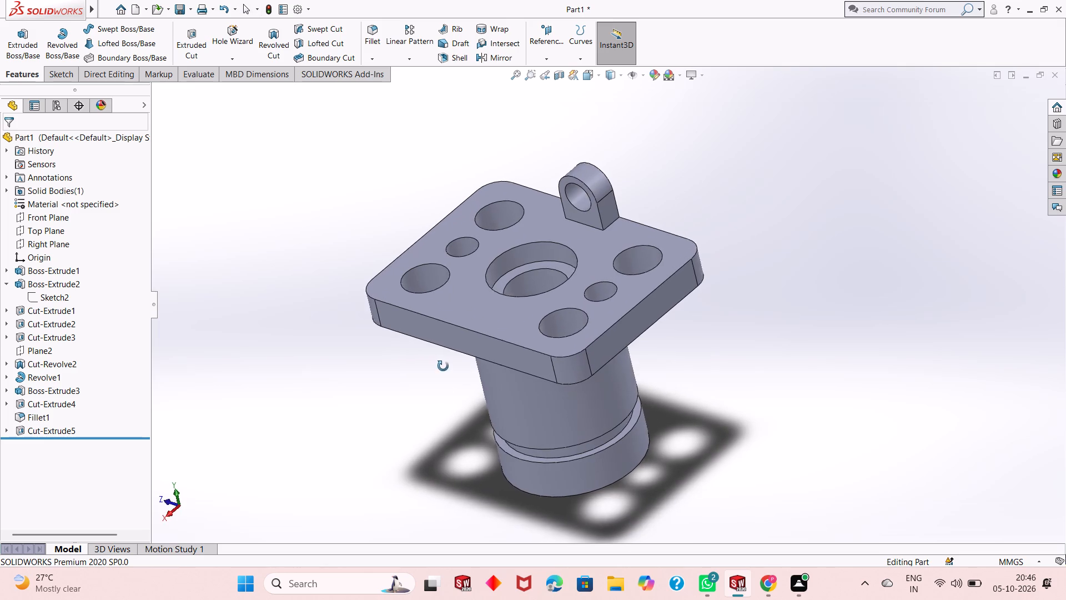
{"action": "middle_click_drag", "start_coordinate": [443, 366], "coordinate": [504, 163]}
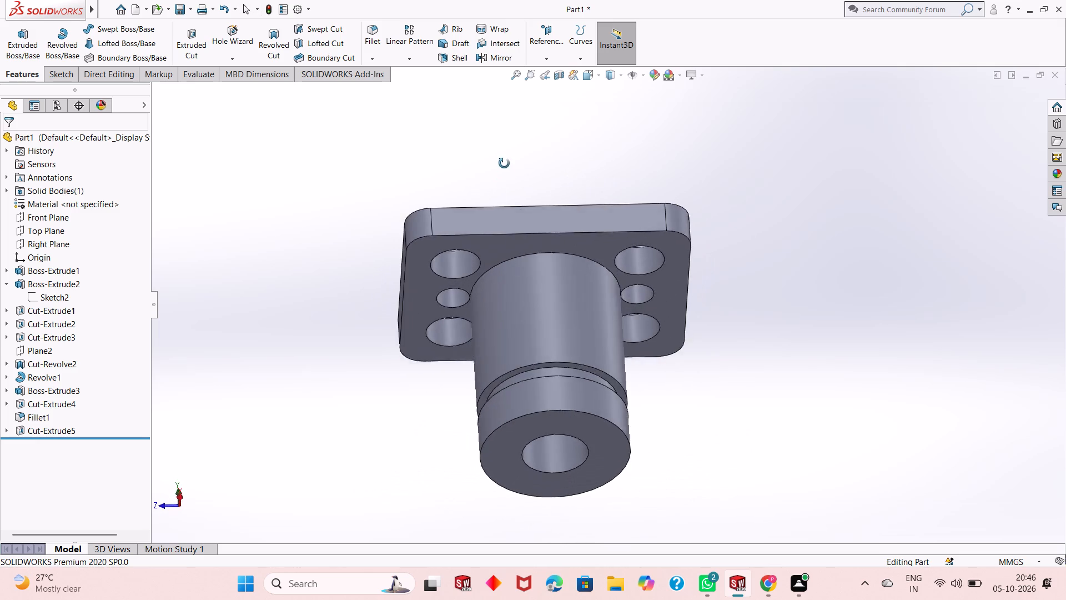
{"action": "middle_click_drag", "start_coordinate": [504, 163], "coordinate": [448, 396]}
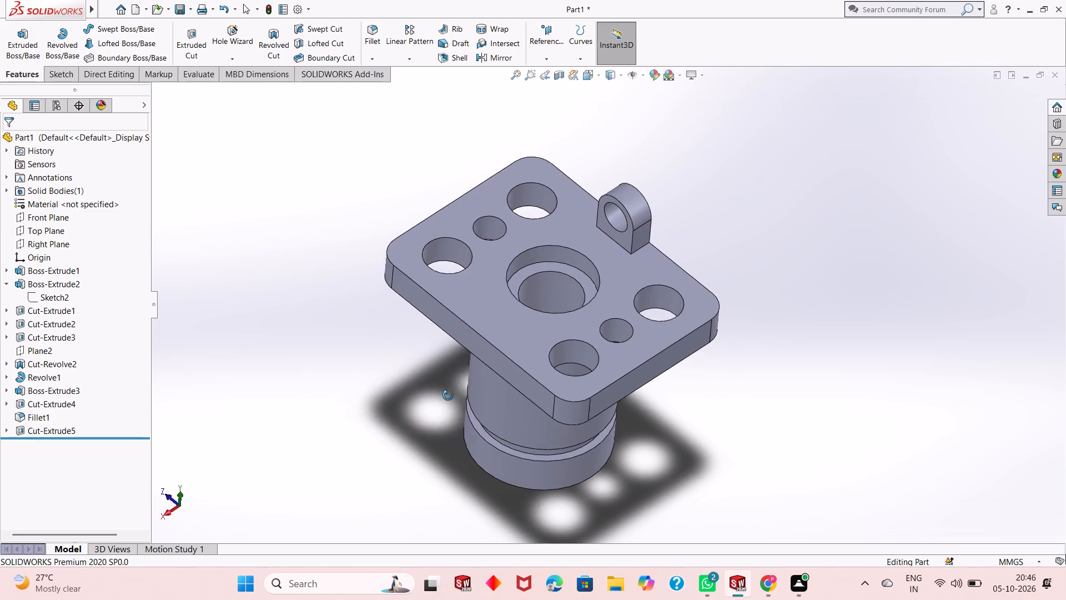
{"action": "middle_click_drag", "start_coordinate": [448, 396], "coordinate": [449, 399]}
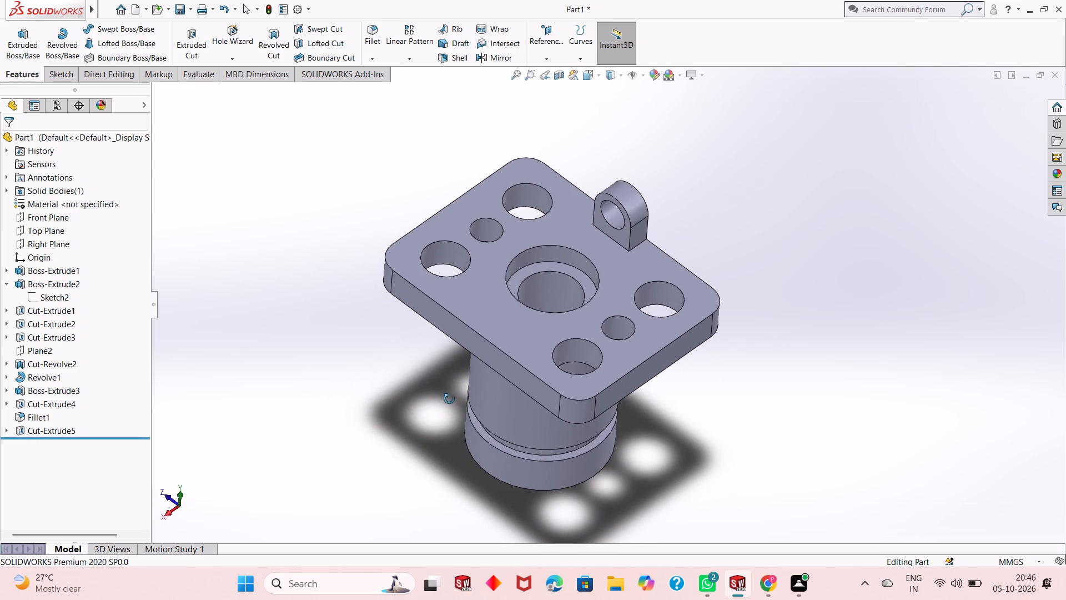
{"action": "middle_click_drag", "start_coordinate": [449, 399], "coordinate": [431, 383]}
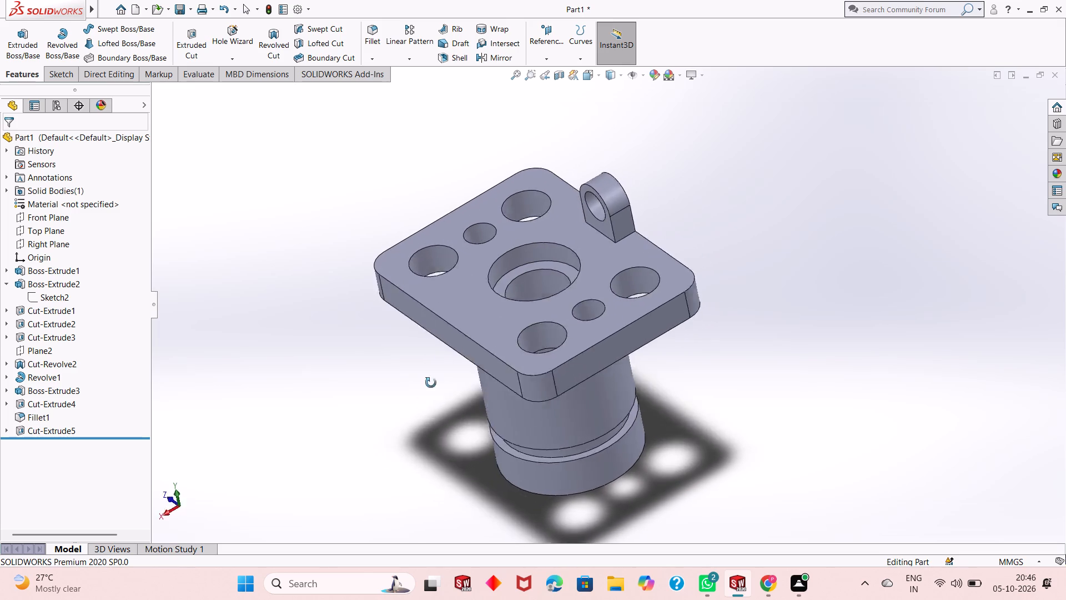
{"action": "middle_click_drag", "start_coordinate": [431, 383], "coordinate": [424, 453]}
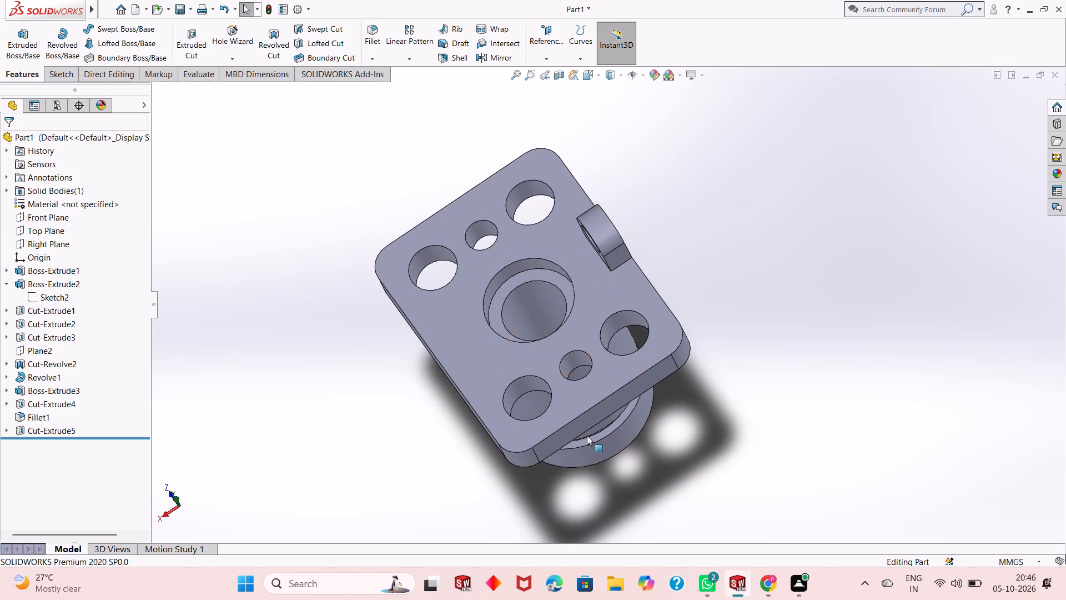
{"action": "middle_click_drag", "start_coordinate": [691, 449], "coordinate": [732, 354]}
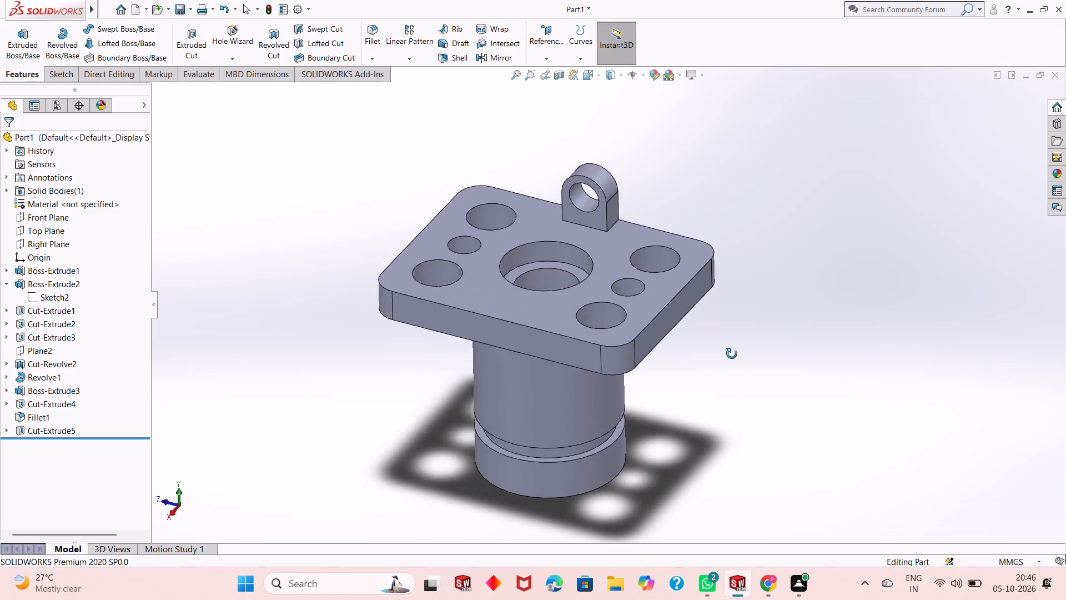
{"action": "middle_click_drag", "start_coordinate": [732, 354], "coordinate": [715, 418]}
{"action": "scroll", "coordinate": [538, 279], "scroll_direction": "down", "scroll_amount": 2}
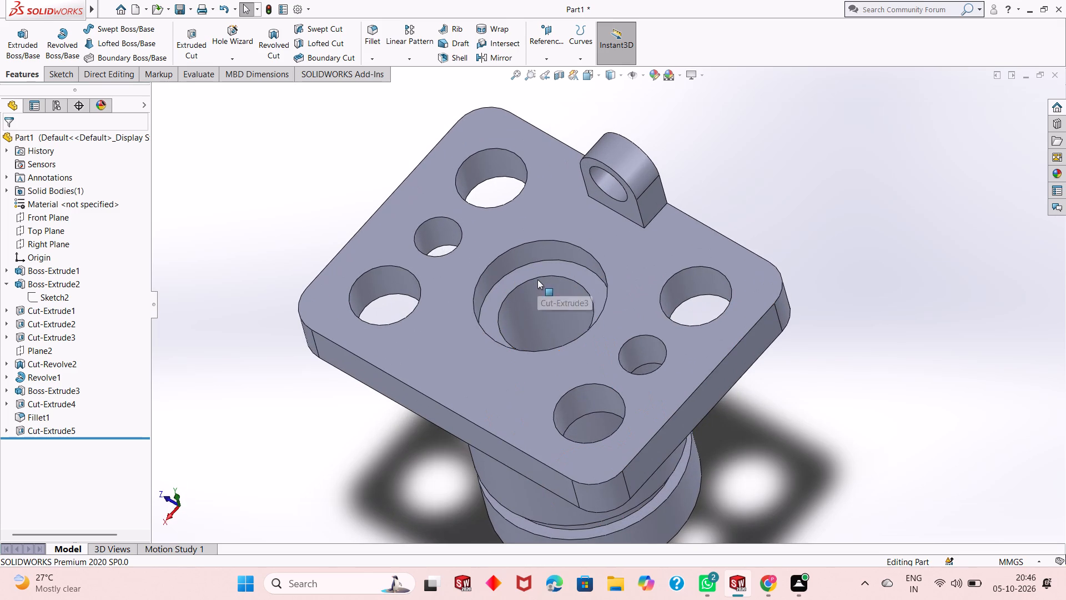
{"action": "middle_click_drag", "start_coordinate": [537, 298], "coordinate": [547, 361]}
{"action": "middle_click_drag", "start_coordinate": [396, 448], "coordinate": [403, 478]}
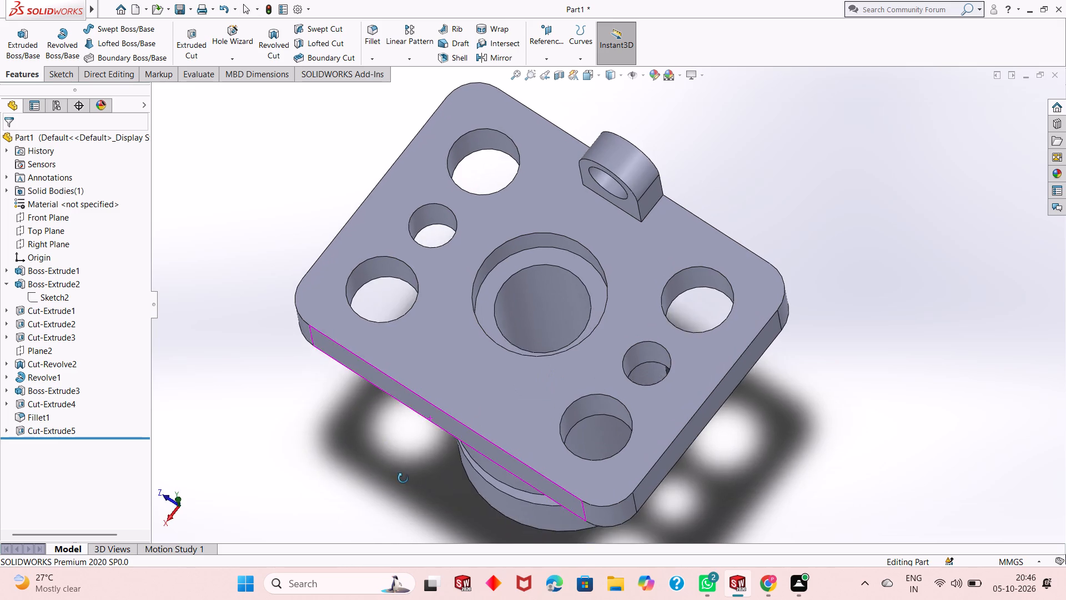
{"action": "middle_click_drag", "start_coordinate": [403, 478], "coordinate": [416, 412]}
{"action": "scroll", "coordinate": [416, 408], "scroll_direction": "up", "scroll_amount": 1}
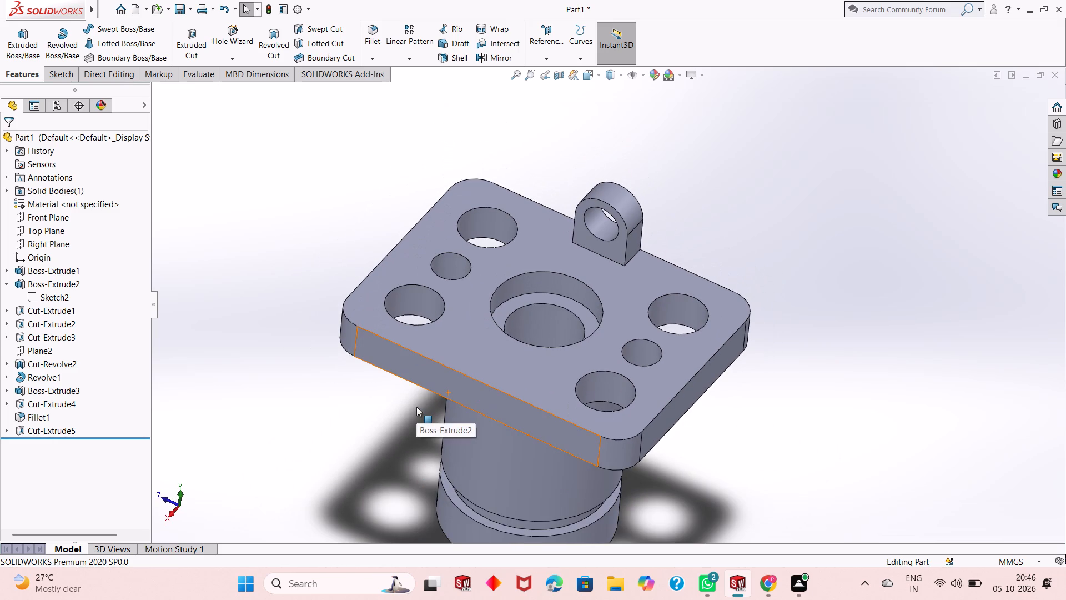
{"action": "scroll", "coordinate": [663, 402], "scroll_direction": "up", "scroll_amount": 2}
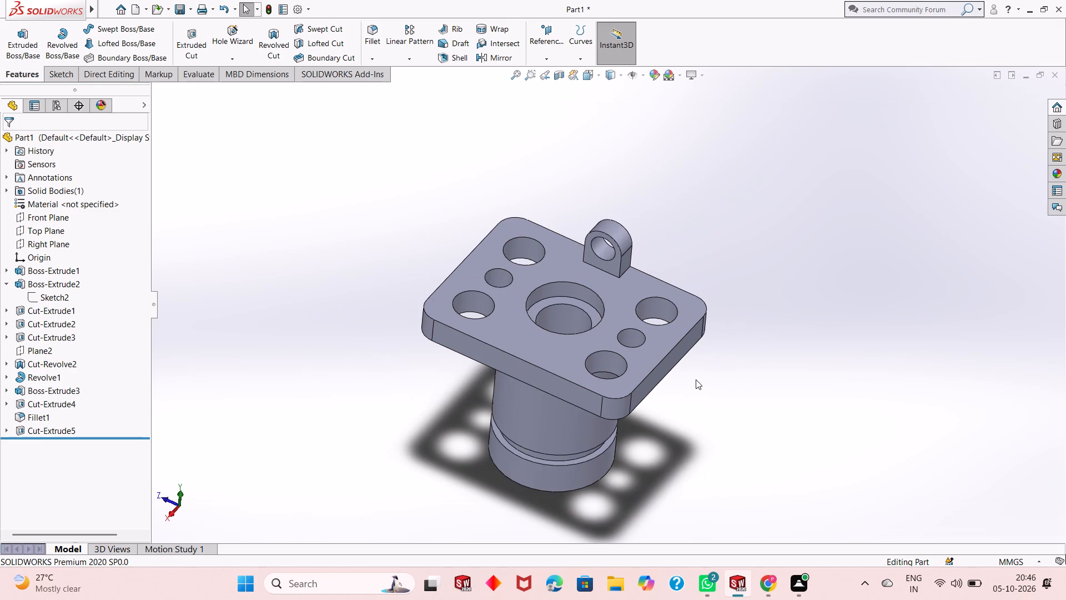
{"action": "middle_click_drag", "start_coordinate": [696, 379], "coordinate": [646, 453]}
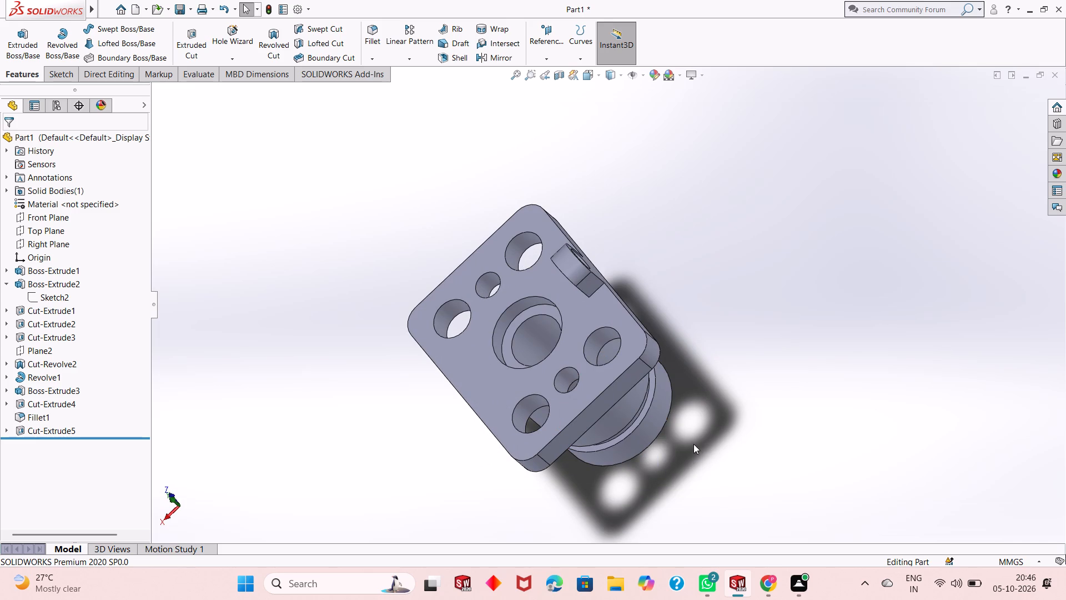
{"action": "middle_click_drag", "start_coordinate": [692, 444], "coordinate": [727, 391]}
{"action": "scroll", "coordinate": [607, 411], "scroll_direction": "up", "scroll_amount": 1}
{"action": "scroll", "coordinate": [587, 371], "scroll_direction": "down", "scroll_amount": 1}
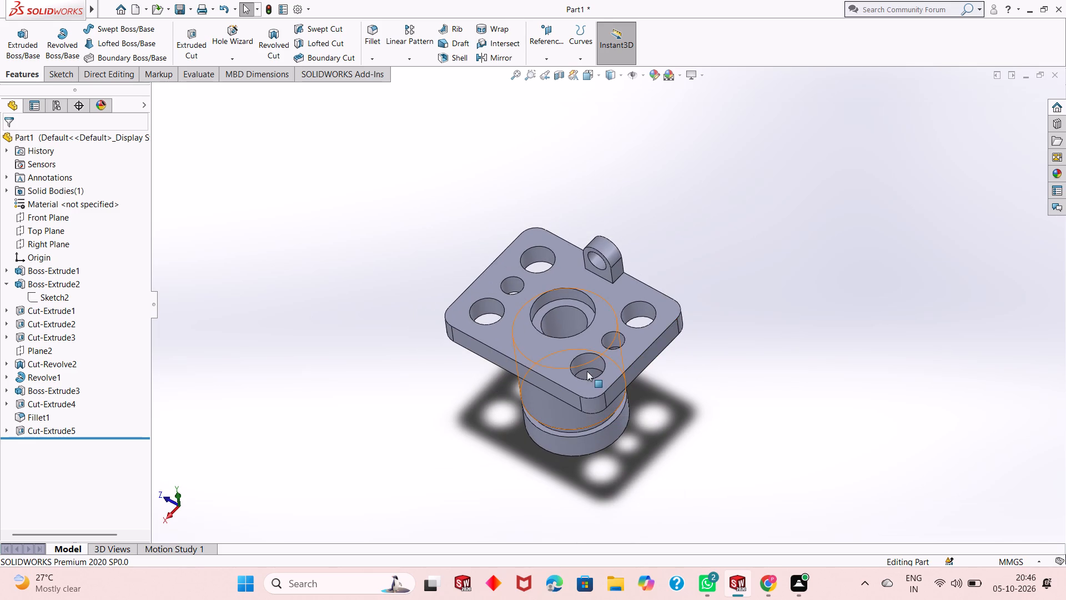
{"action": "scroll", "coordinate": [591, 384], "scroll_direction": "up", "scroll_amount": 1}
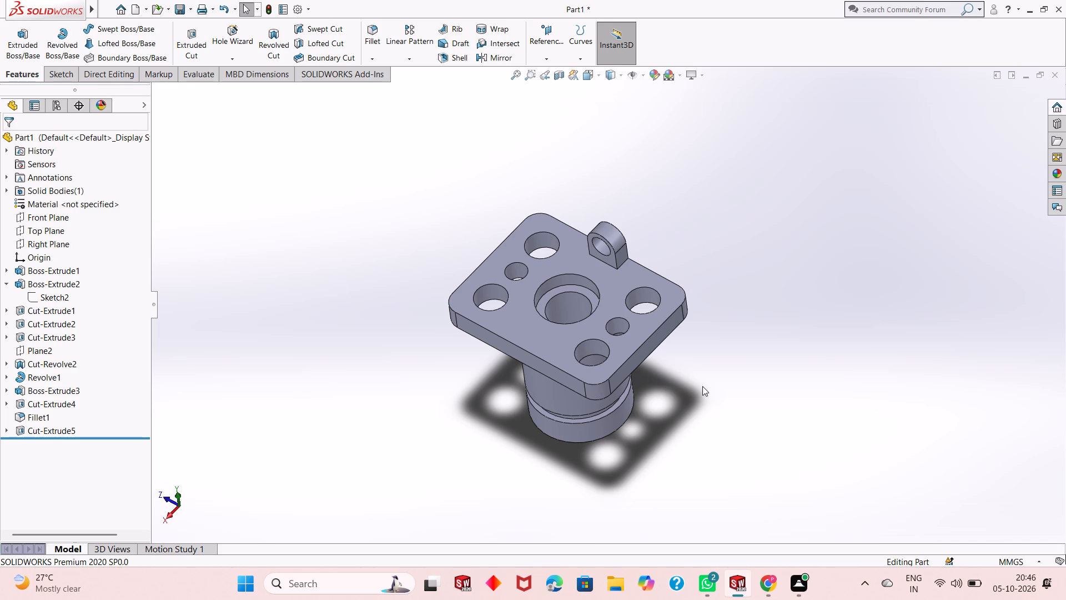
Save the part in the Downloads folder as a SOLIDWORKS Part file named "Shaft support housing".
{"action": "key", "text": "ctrl+s"}
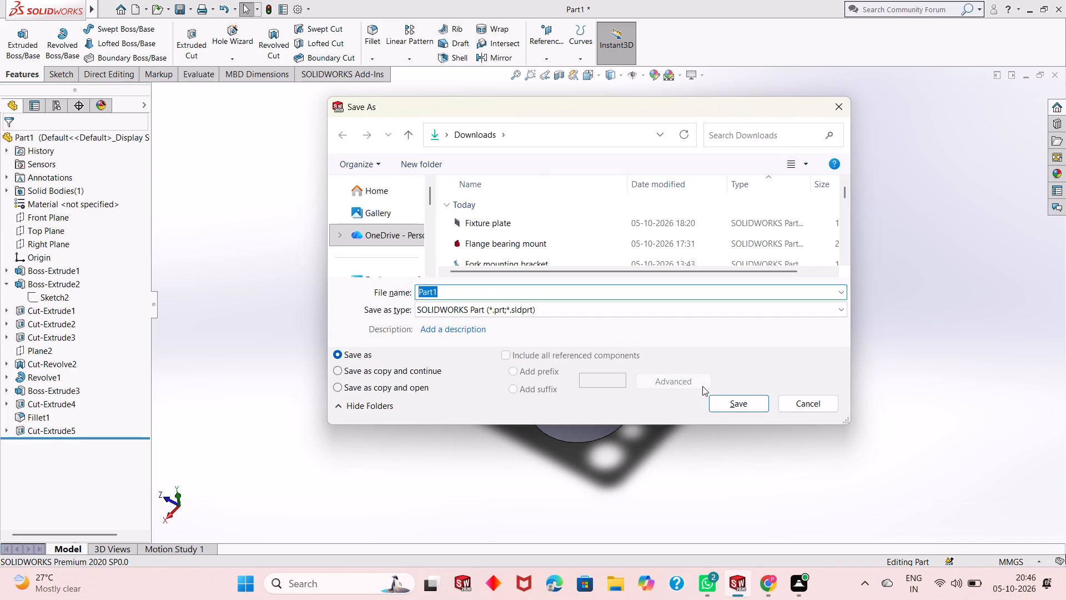
{"action": "key", "text": "BackSpace"}
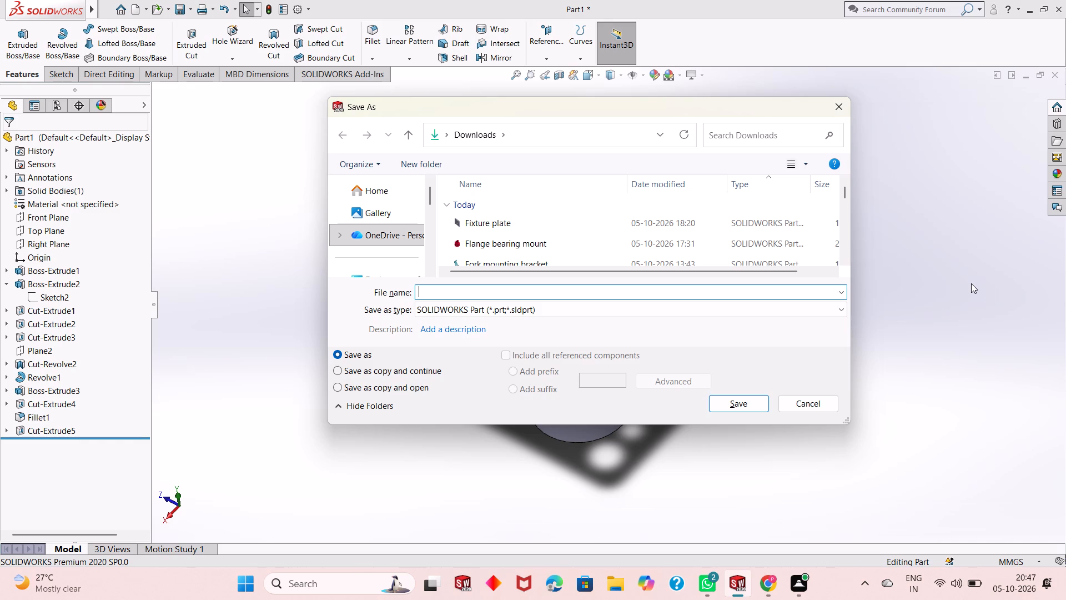
{"action": "key", "text": "shift+s"}
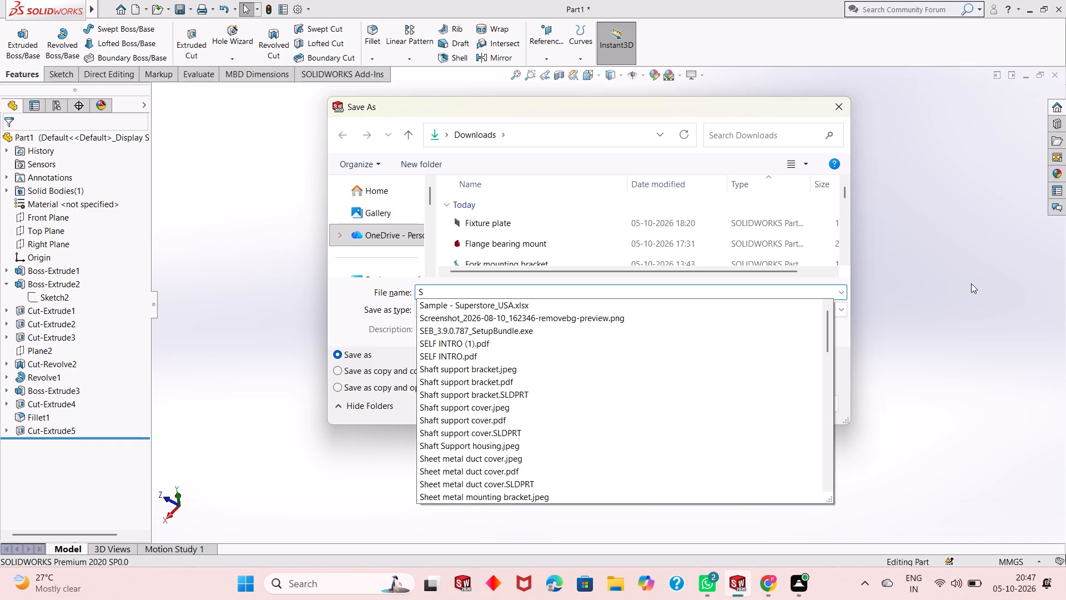
{"action": "type", "text": "ha"}
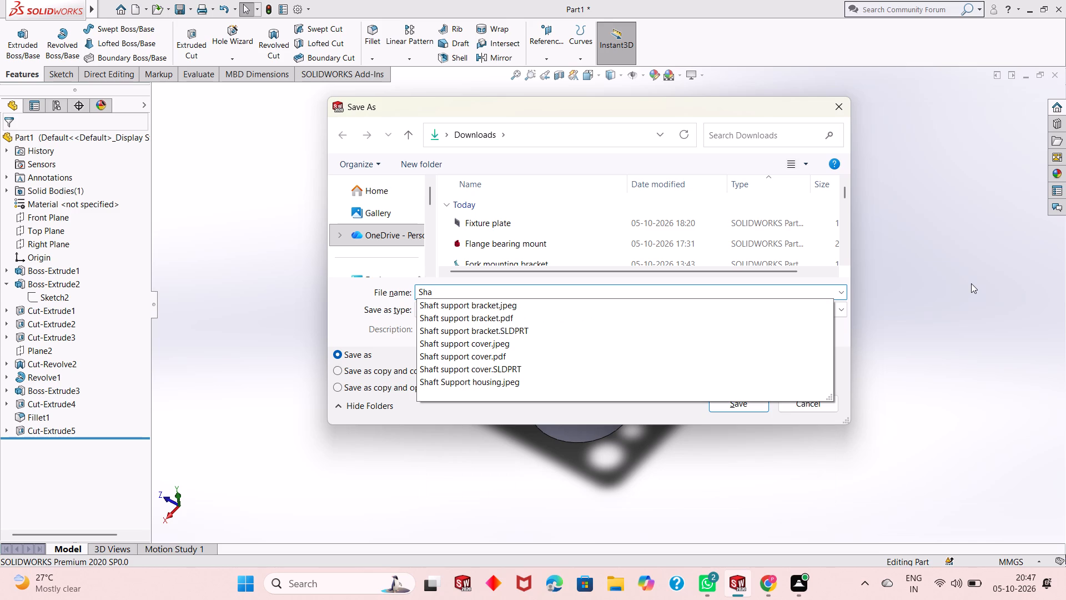
{"action": "type", "text": "ft"}
{"action": "key", "text": "space"}
{"action": "type", "text": "support"}
{"action": "key", "text": "space"}
{"action": "type", "text": "hous"}
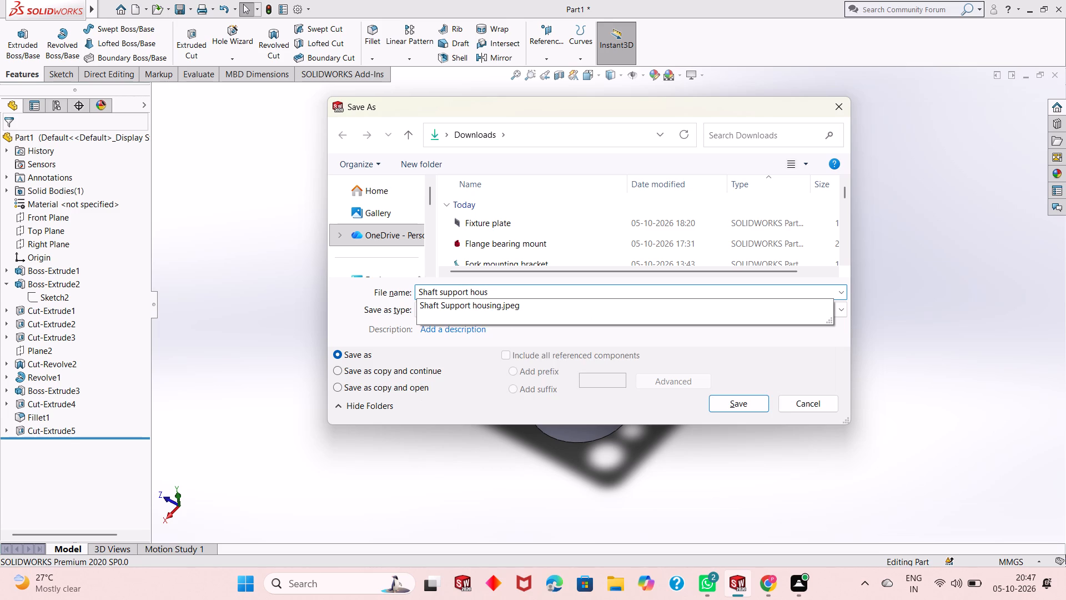
{"action": "type", "text": "ing"}
{"action": "key", "text": "Return"}
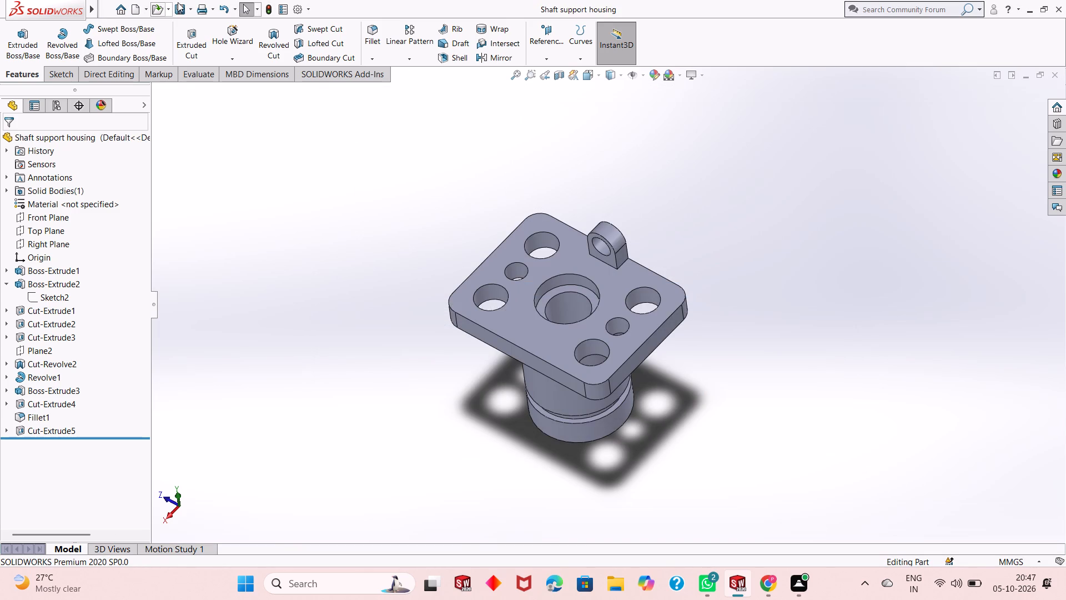
Save a PDF version of the part in the Downloads folder under the name "Shaft support housing".
{"action": "left_click", "coordinate": [192, 9]}
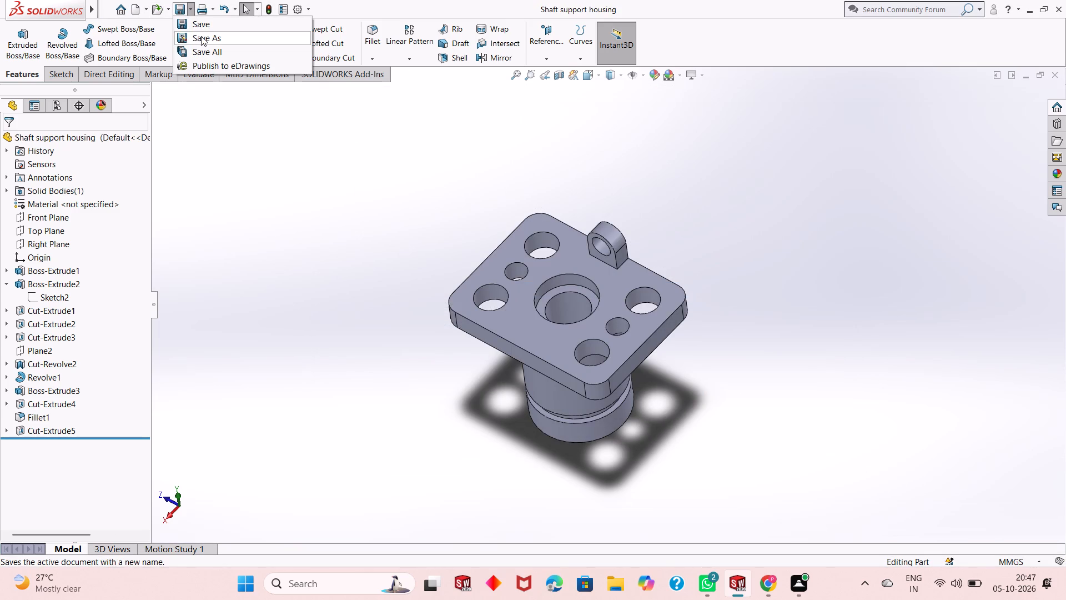
{"action": "left_click", "coordinate": [201, 36]}
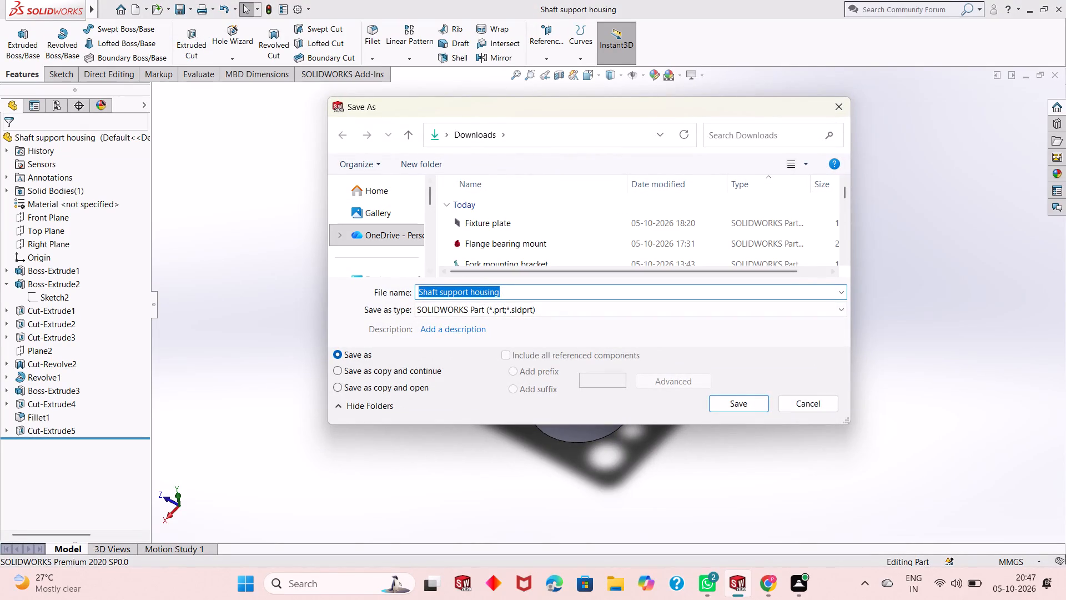
{"action": "left_click", "coordinate": [496, 309]}
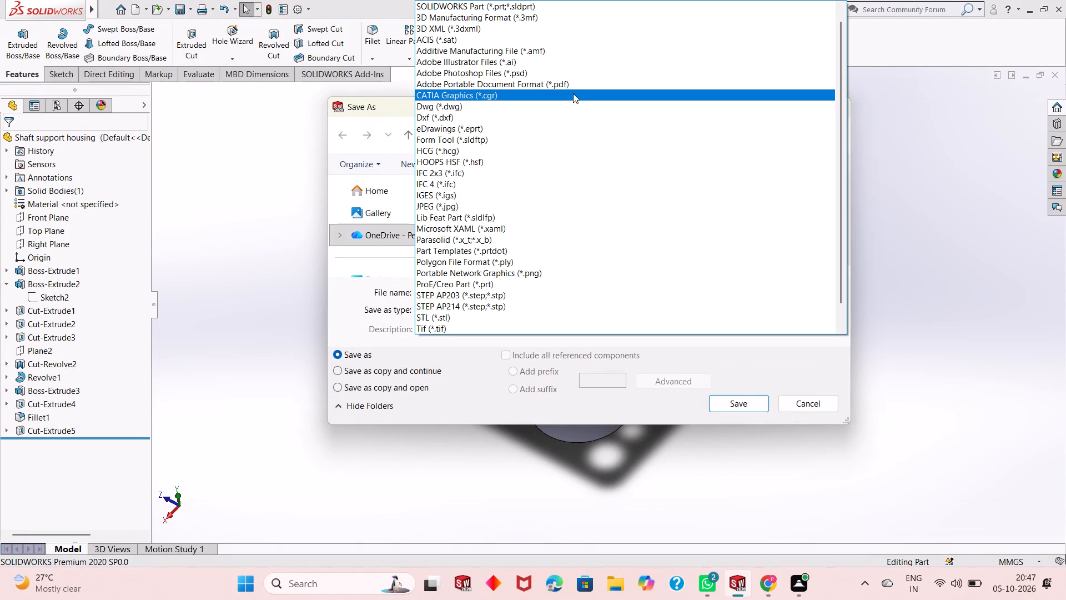
{"action": "left_click", "coordinate": [596, 82]}
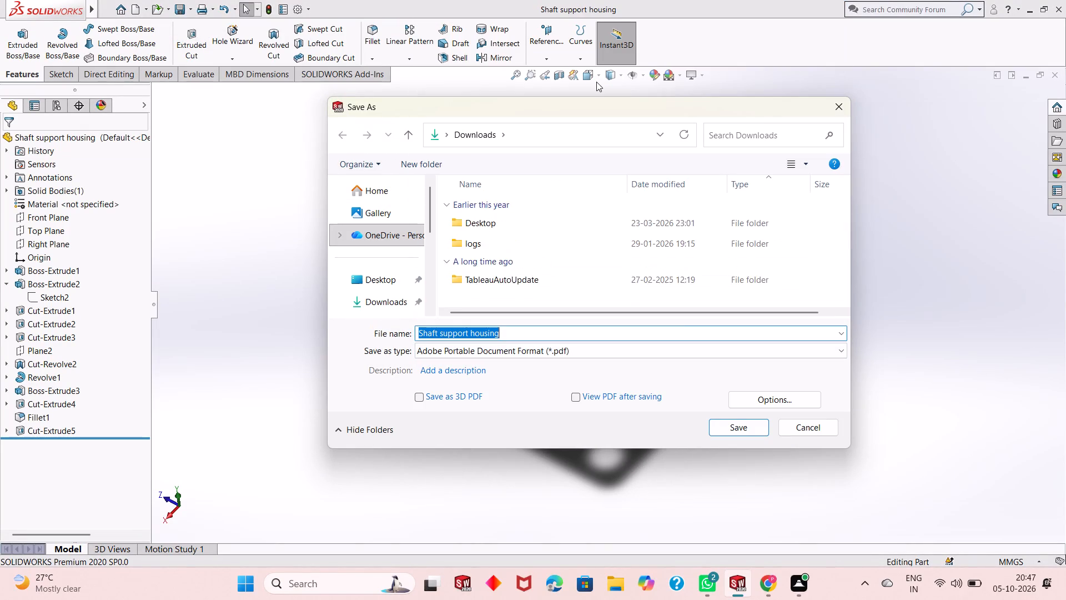
{"action": "left_click", "coordinate": [724, 430]}
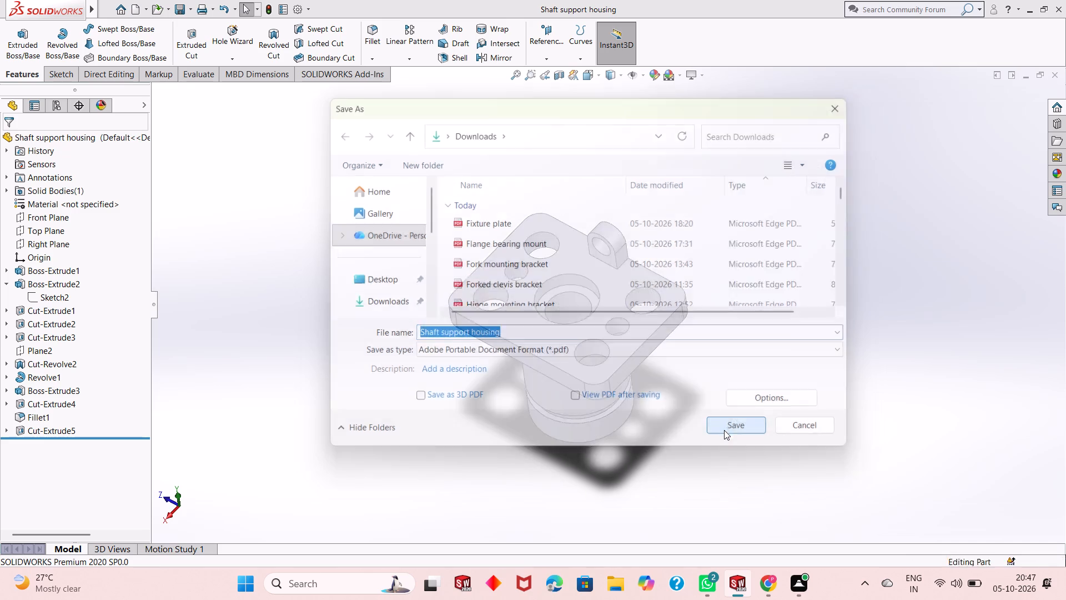